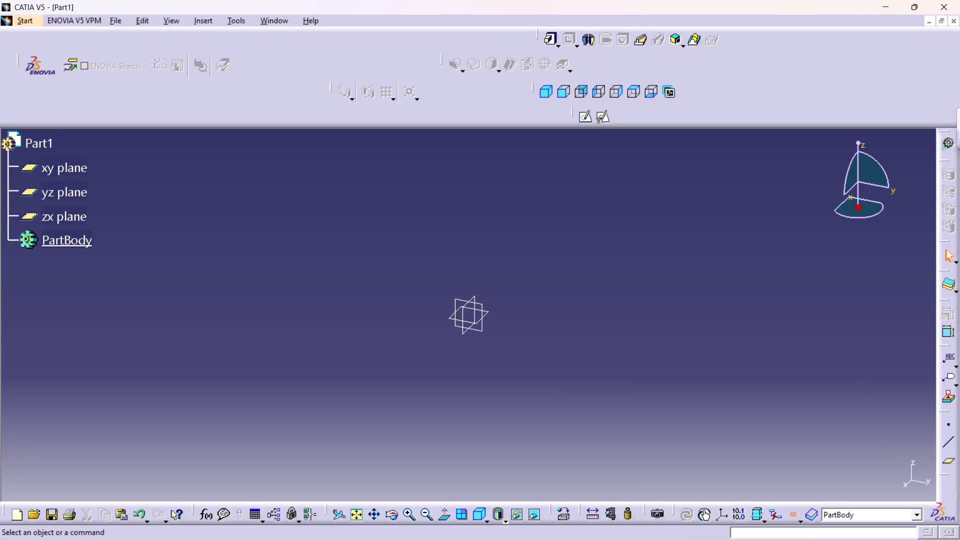
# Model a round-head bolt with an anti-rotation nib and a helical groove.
# Create a positioned sketch on the yz plane with implicit origin and orientation.
pyautogui.click(482, 330)
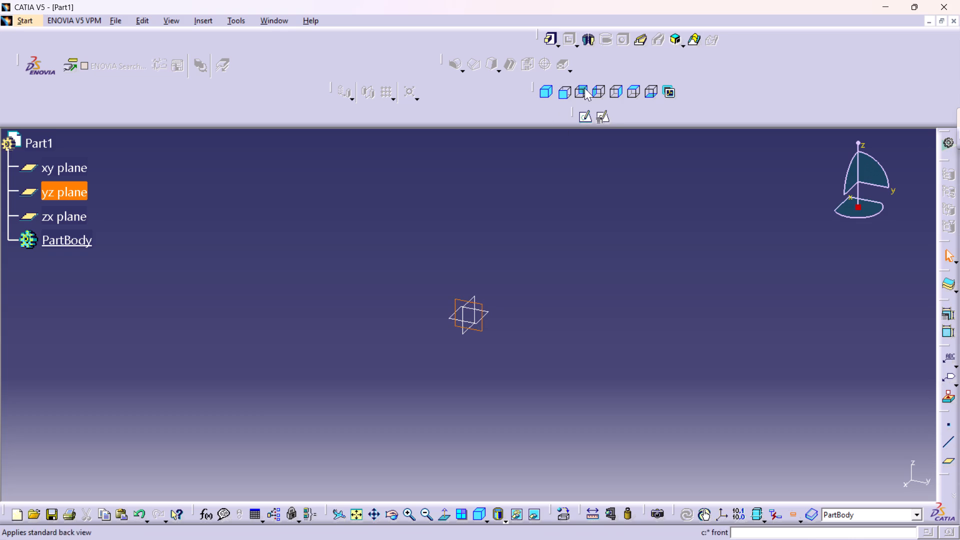
pyautogui.click(606, 114)
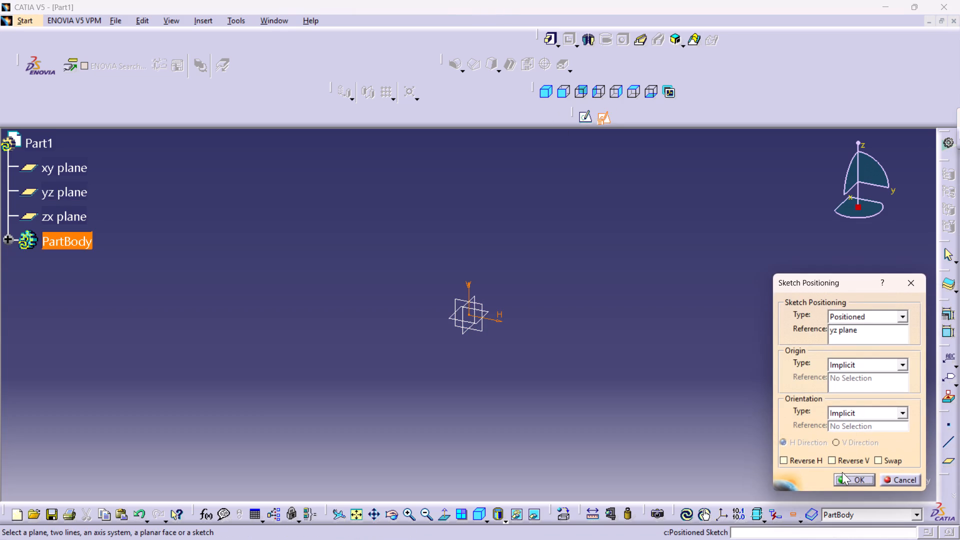
pyautogui.click(844, 476)
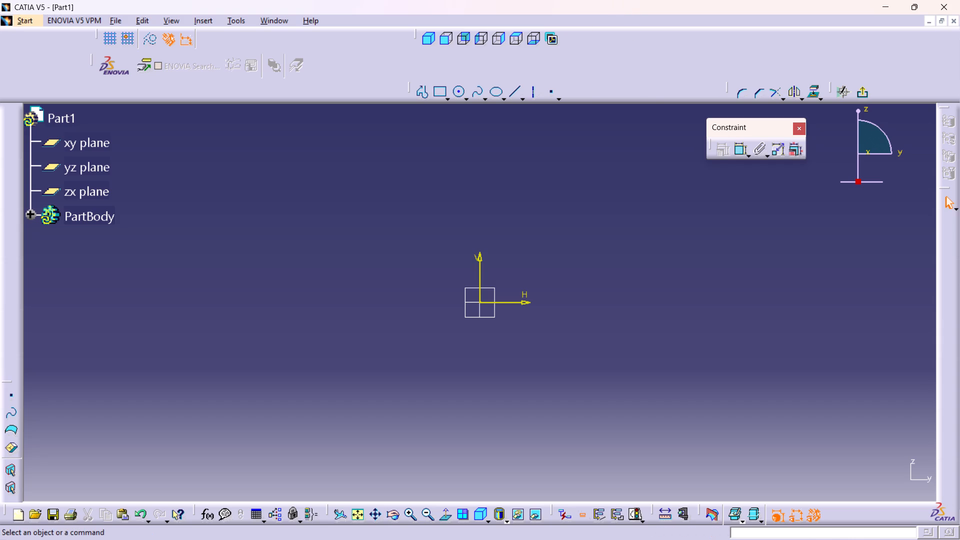
# Sketch a closed stepped profile from the origin, about 202 mm long, with a head about 25 by 37 mm and a shank about 18.5 mm high.
pyautogui.moveTo(559, 174); pyautogui.dragTo(492, 174, button='middle')
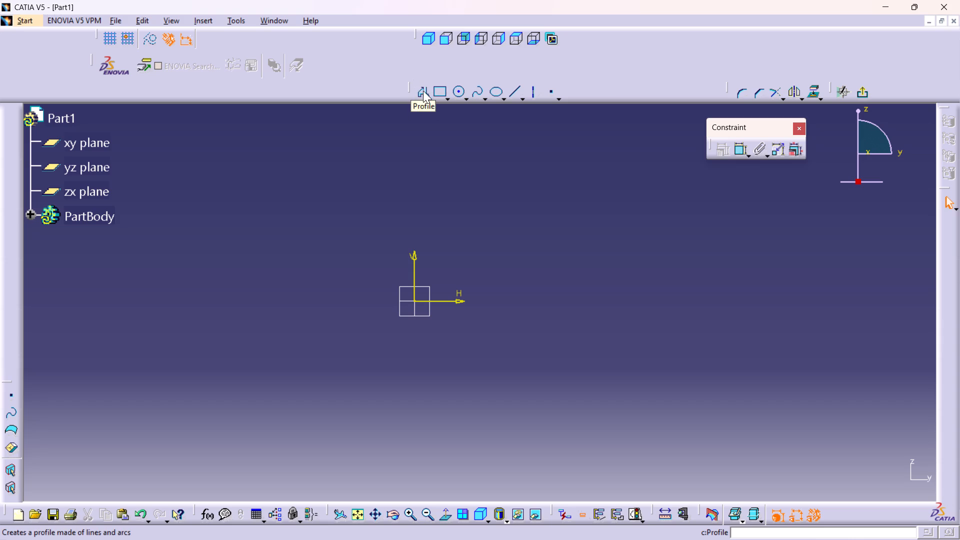
pyautogui.click(423, 90)
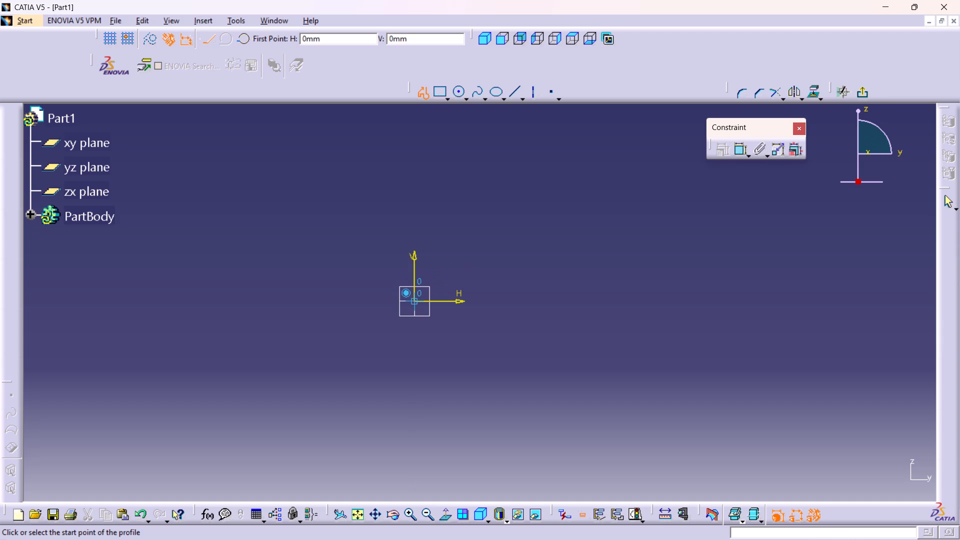
pyautogui.click(416, 300)
pyautogui.click(414, 239)
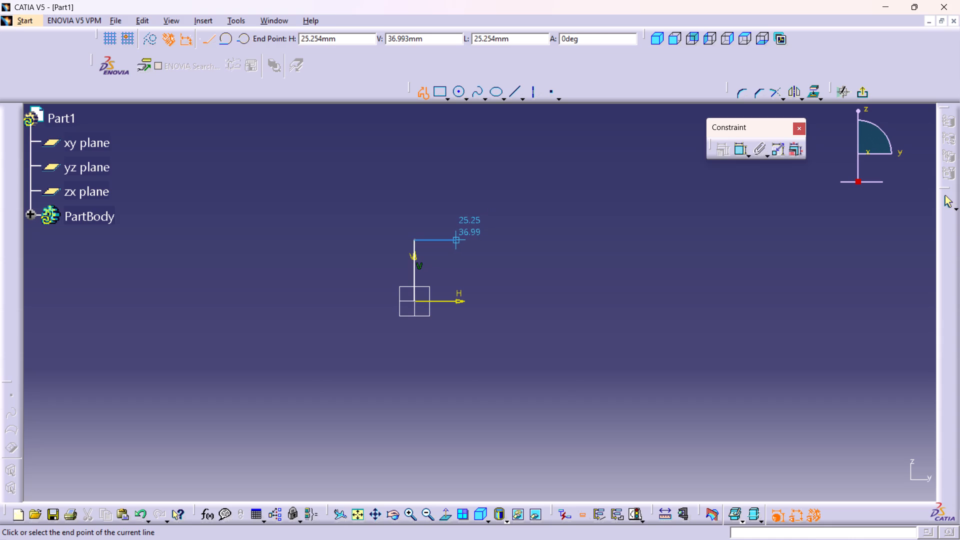
pyautogui.click(455, 239)
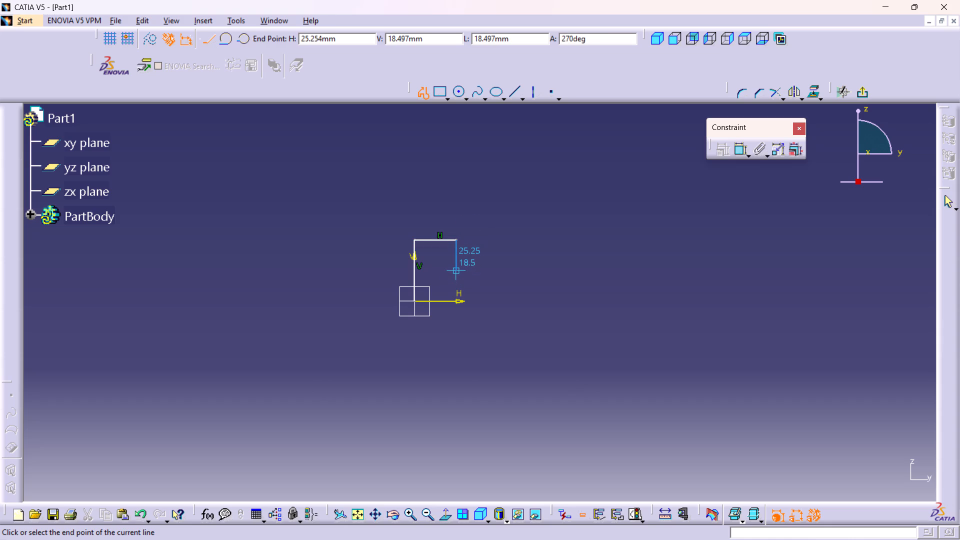
pyautogui.click(453, 272)
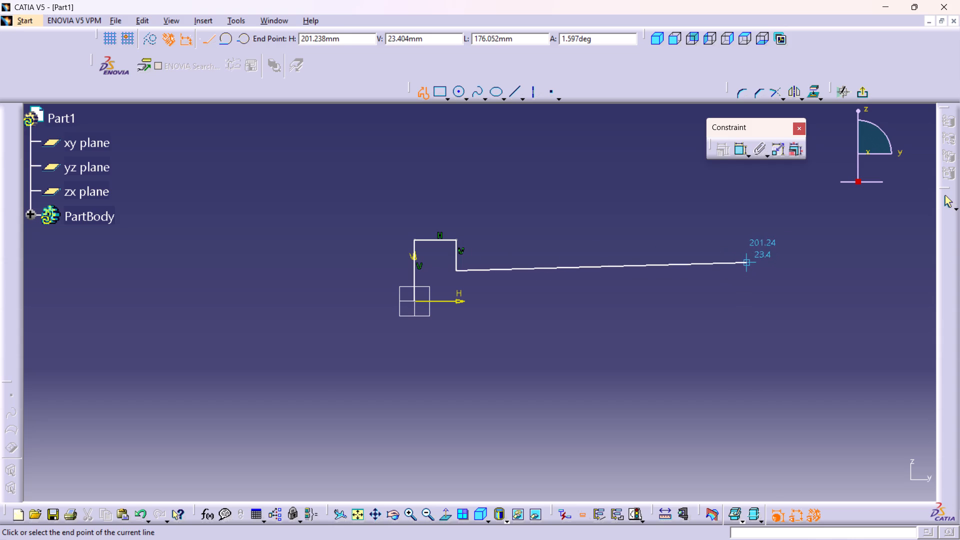
pyautogui.click(748, 269)
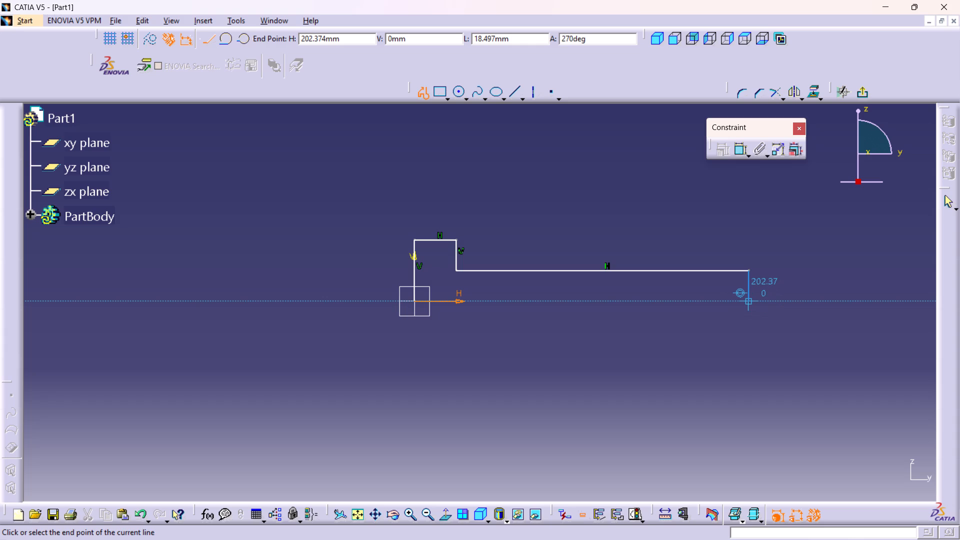
pyautogui.click(746, 299)
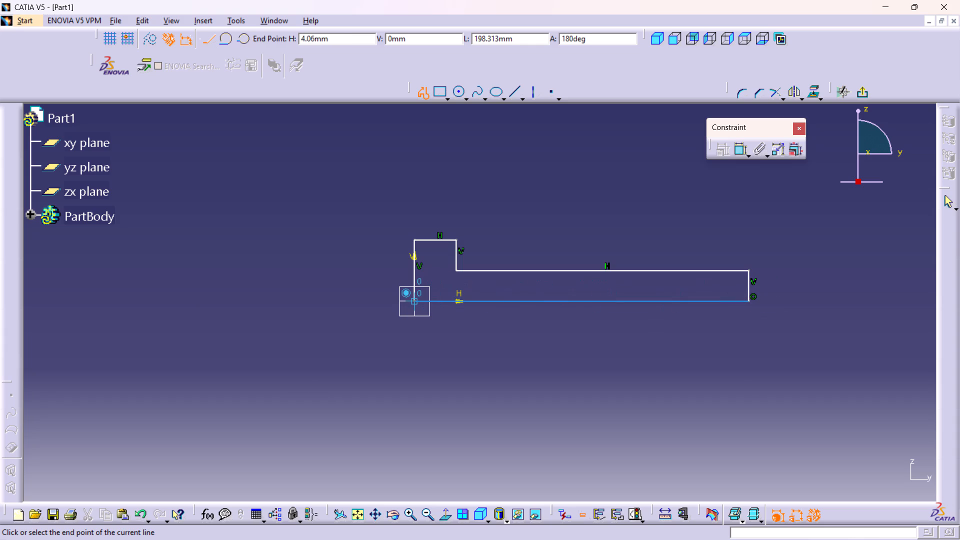
pyautogui.click(416, 301)
pyautogui.click(603, 334)
# Dimension the long upper horizontal line of the shank and set its length to 154 mm.
pyautogui.moveTo(635, 315); pyautogui.dragTo(538, 326, button='middle')
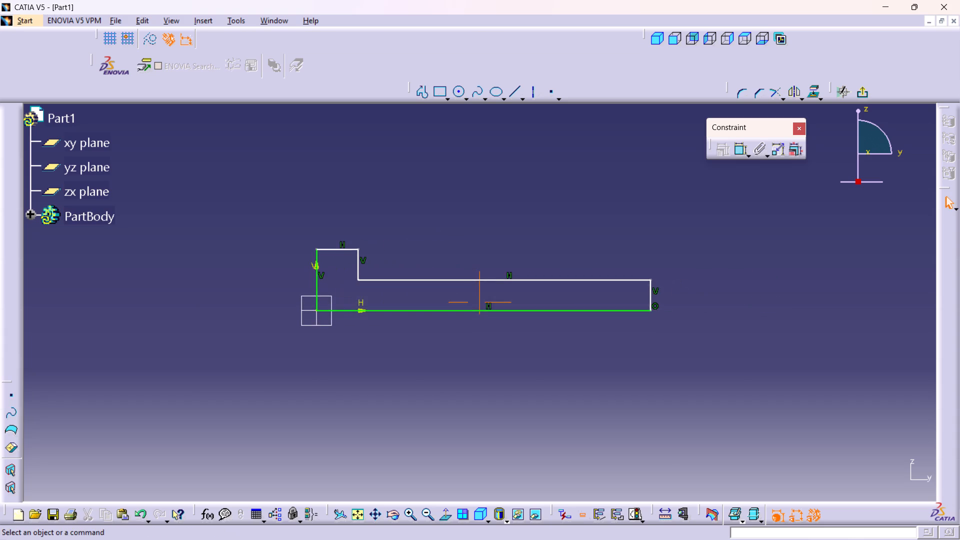
pyautogui.moveTo(538, 326); pyautogui.dragTo(539, 324, button='middle')
pyautogui.moveTo(516, 346); pyautogui.dragTo(536, 334, button='middle')
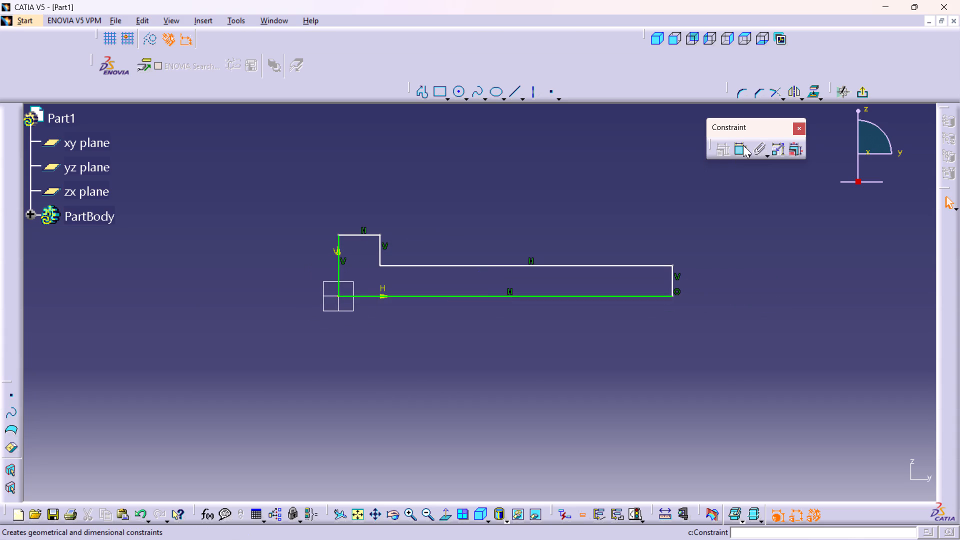
pyautogui.doubleClick(743, 145)
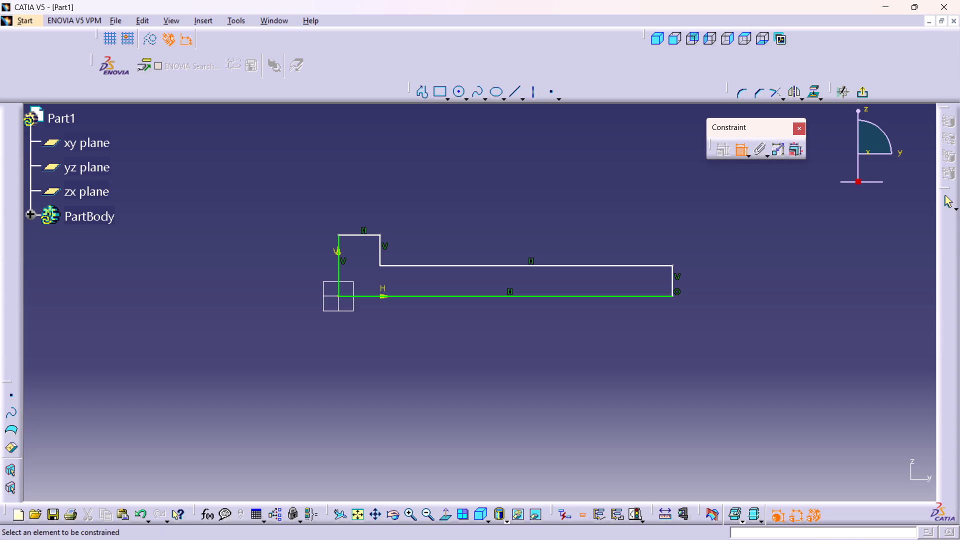
pyautogui.click(503, 266)
pyautogui.click(514, 214)
pyautogui.doubleClick(513, 209)
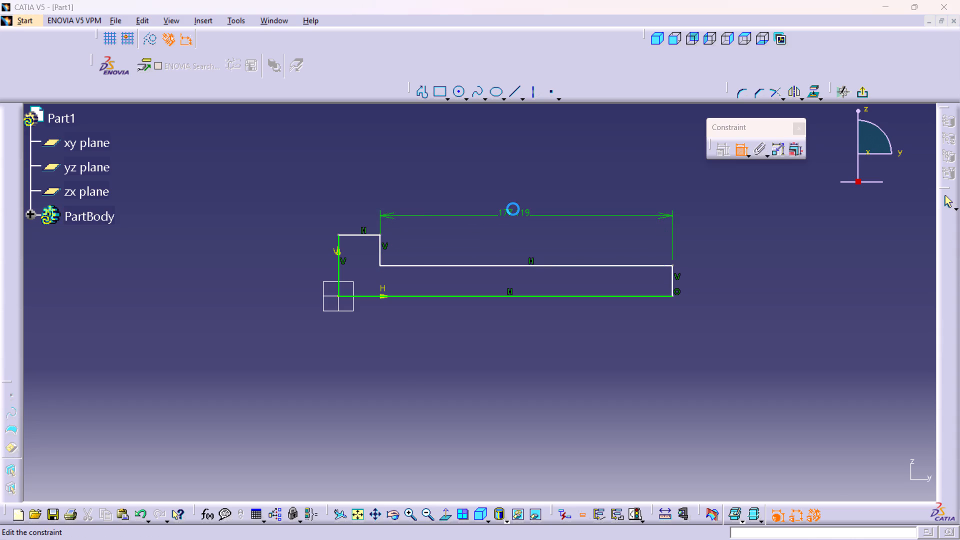
pyautogui.write('154')
pyautogui.press('Return')
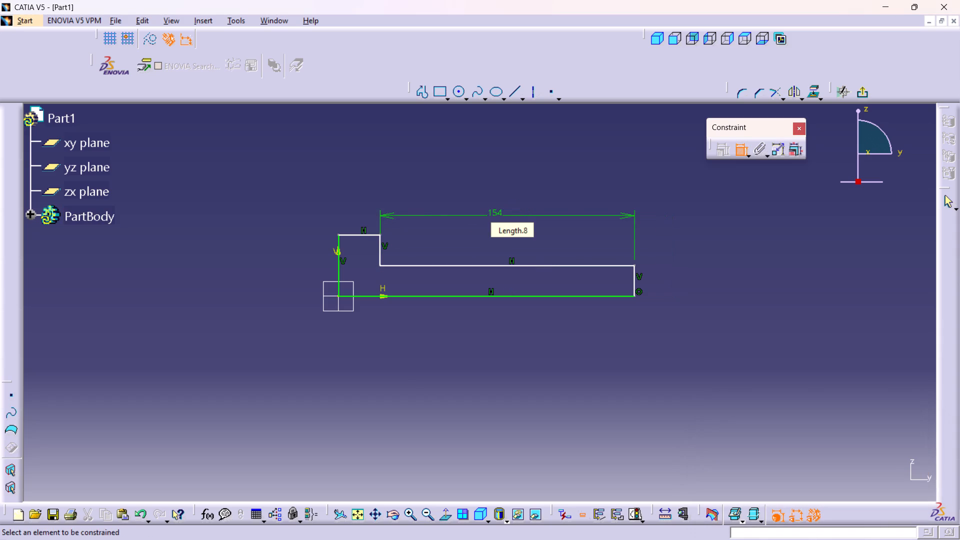
# Dimension the short top line of the head and set its length to 16 mm.
pyautogui.moveTo(461, 282); pyautogui.dragTo(541, 309, button='middle')
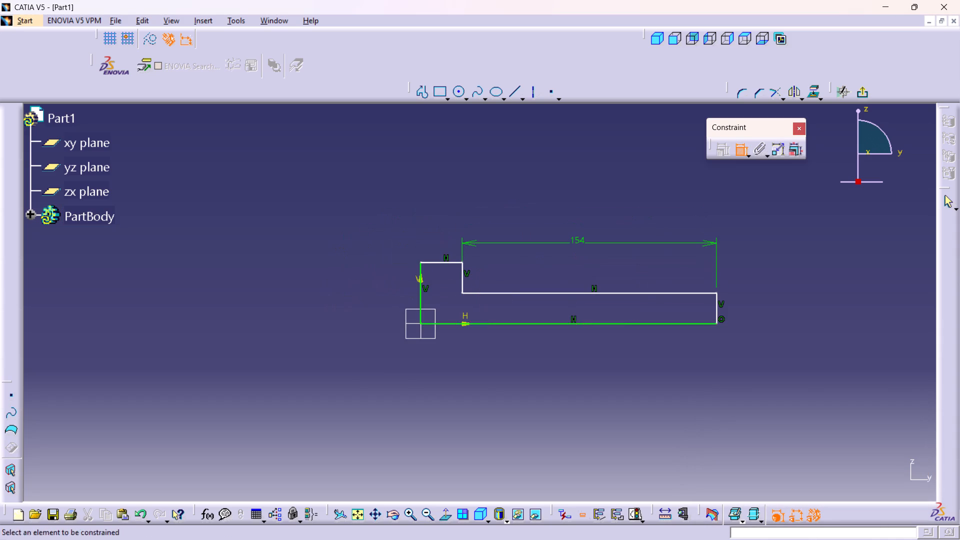
pyautogui.click(433, 262)
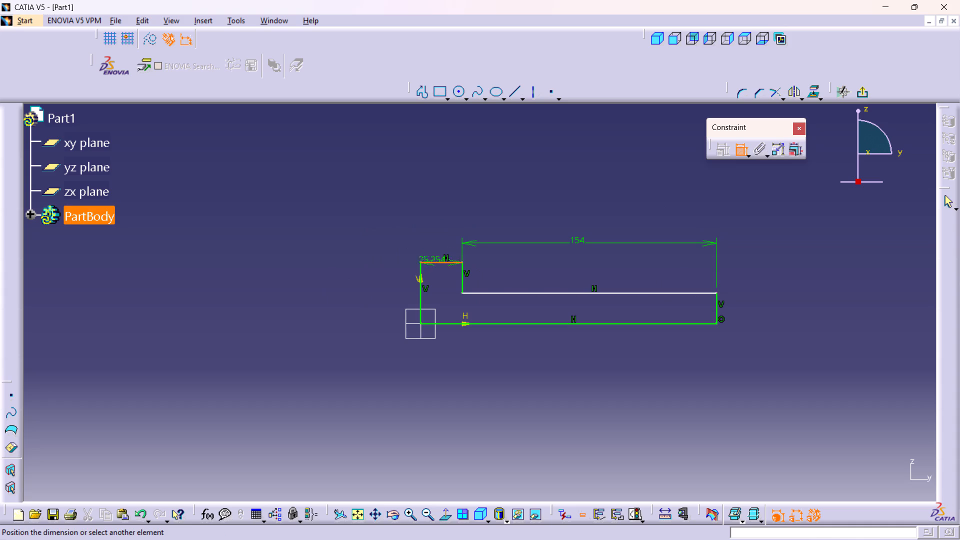
pyautogui.click(441, 202)
pyautogui.doubleClick(441, 199)
pyautogui.write('16')
pyautogui.press('Return')
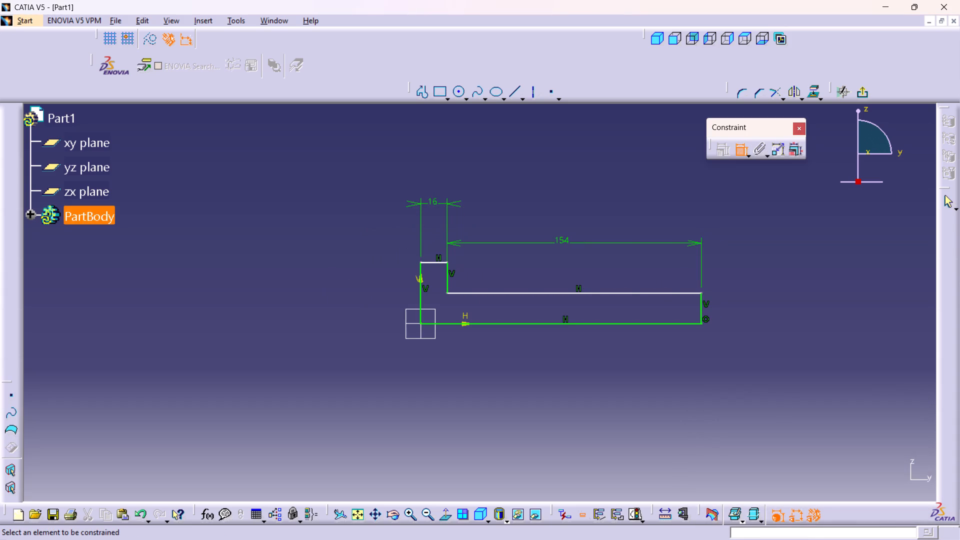
# Dimension the vertical line of the head along the V axis and set its height to 11 mm.
pyautogui.moveTo(598, 355); pyautogui.dragTo(556, 342, button='middle')
pyautogui.moveTo(567, 340); pyautogui.dragTo(567, 351, button='middle')
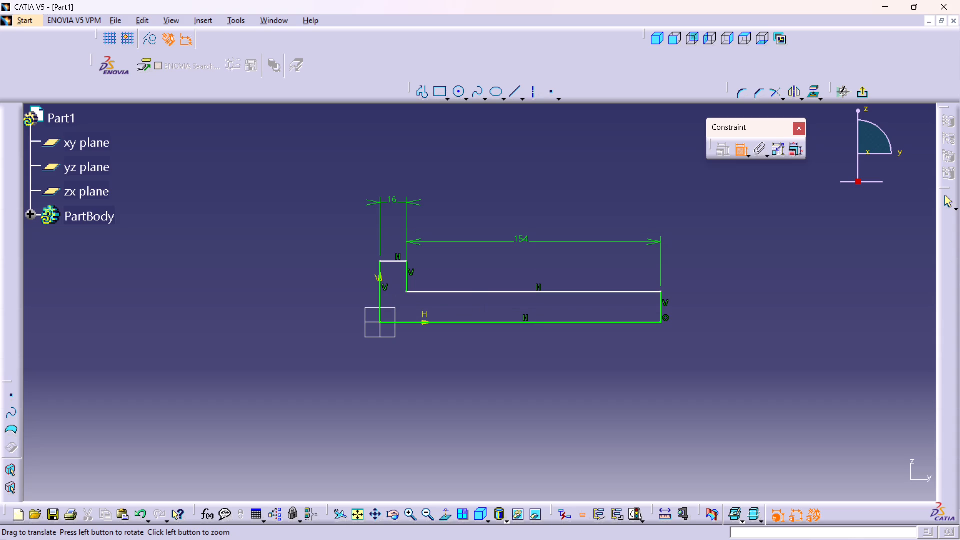
pyautogui.click(379, 287)
pyautogui.click(308, 290)
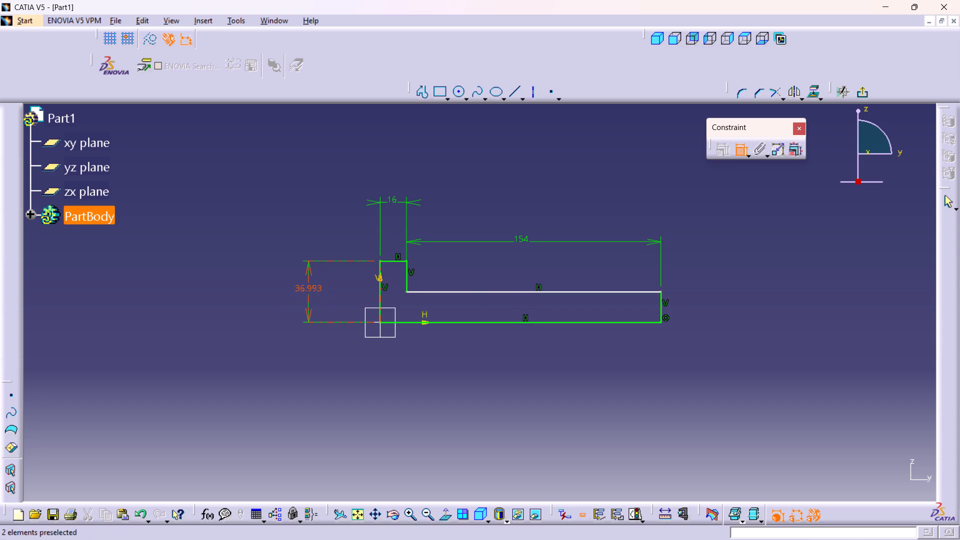
pyautogui.doubleClick(308, 284)
pyautogui.write('11')
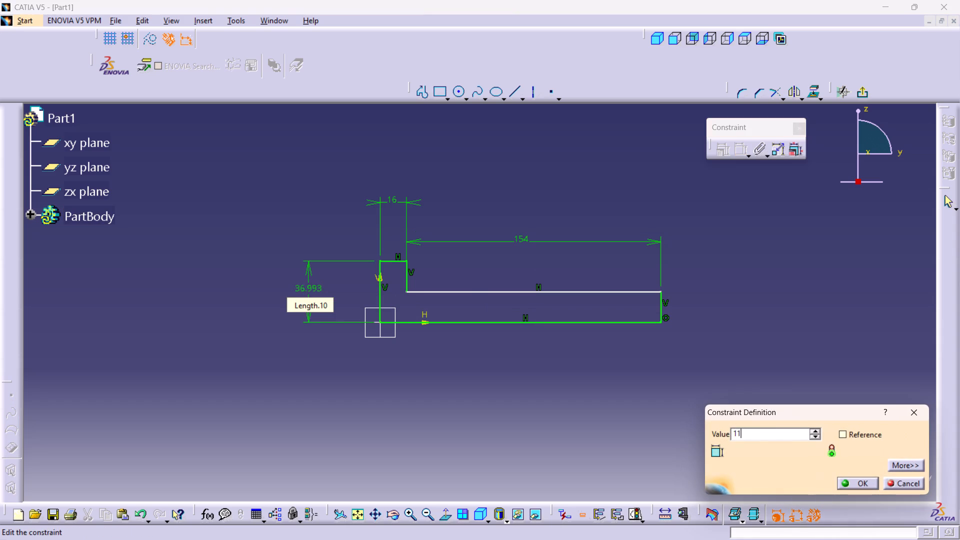
pyautogui.press('Return')
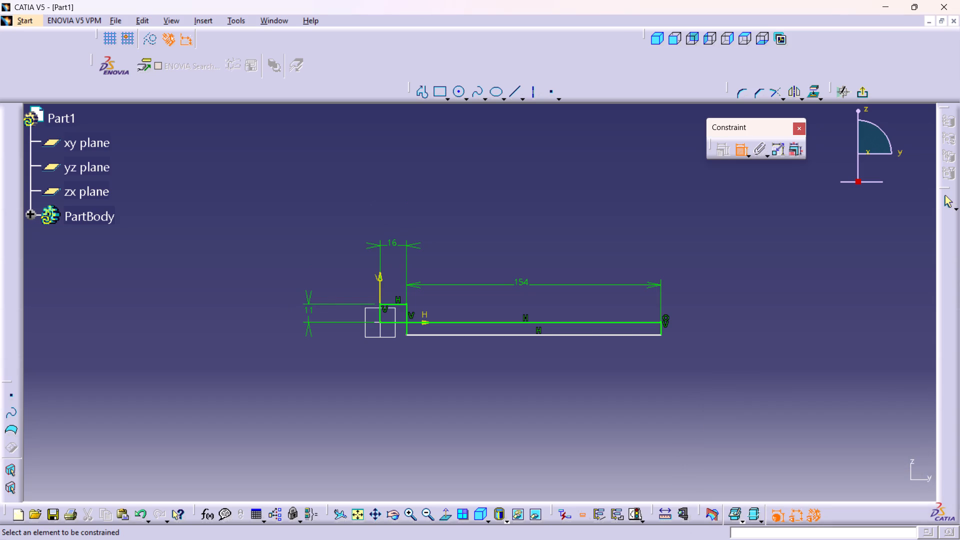
# Dimension the vertical step edge between head and shank and set its length to 8 mm.
pyautogui.click(410, 313)
pyautogui.click(406, 317)
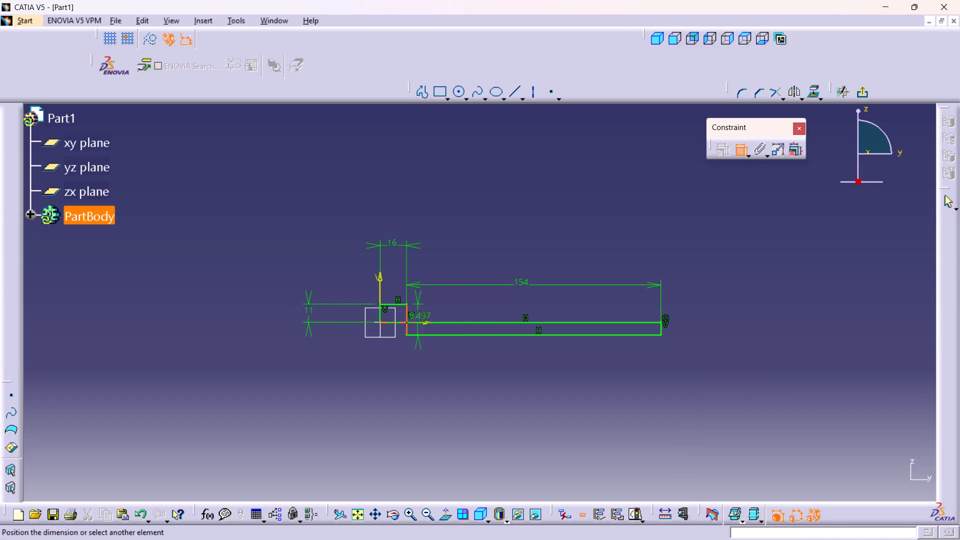
pyautogui.click(739, 312)
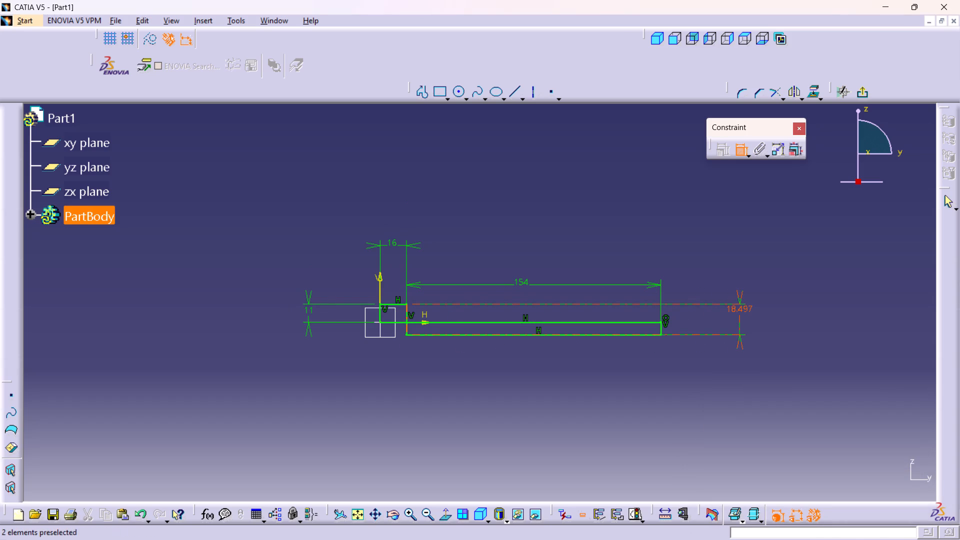
pyautogui.doubleClick(741, 304)
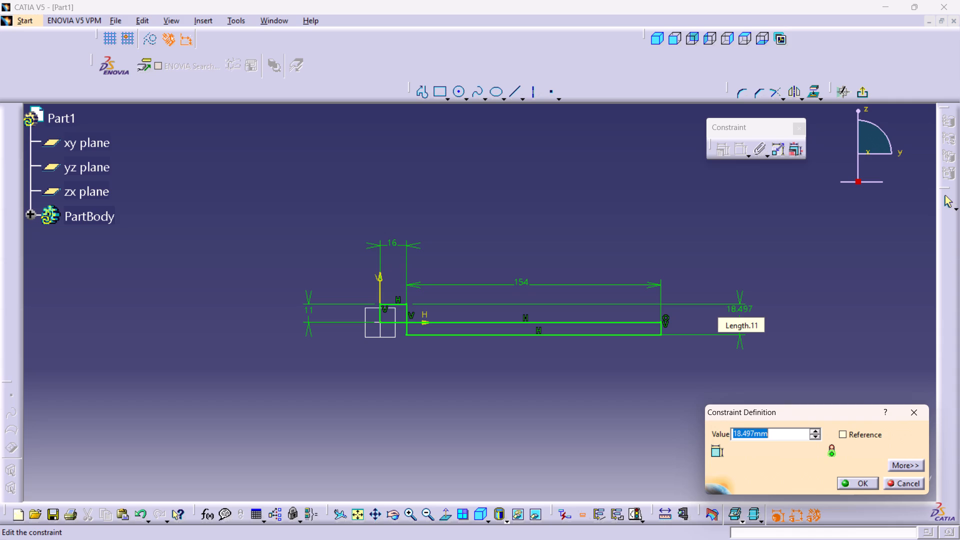
pyautogui.press('8')
pyautogui.press('Return')
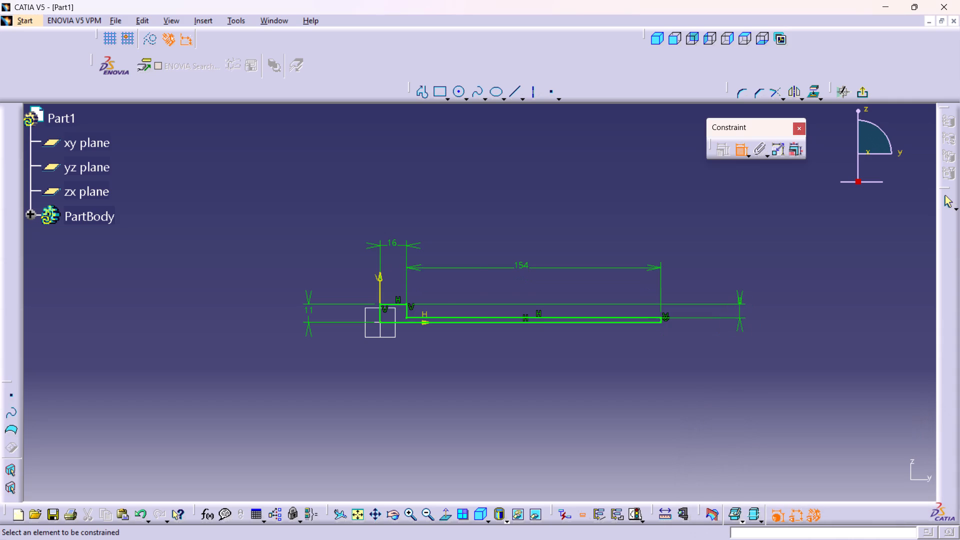
# Delete the 8 mm dimension of the vertical step edge.
pyautogui.moveTo(489, 346); pyautogui.dragTo(473, 275, button='middle')
pyautogui.rightClick(489, 346)
pyautogui.moveTo(543, 404); pyautogui.dragTo(524, 376, button='middle')
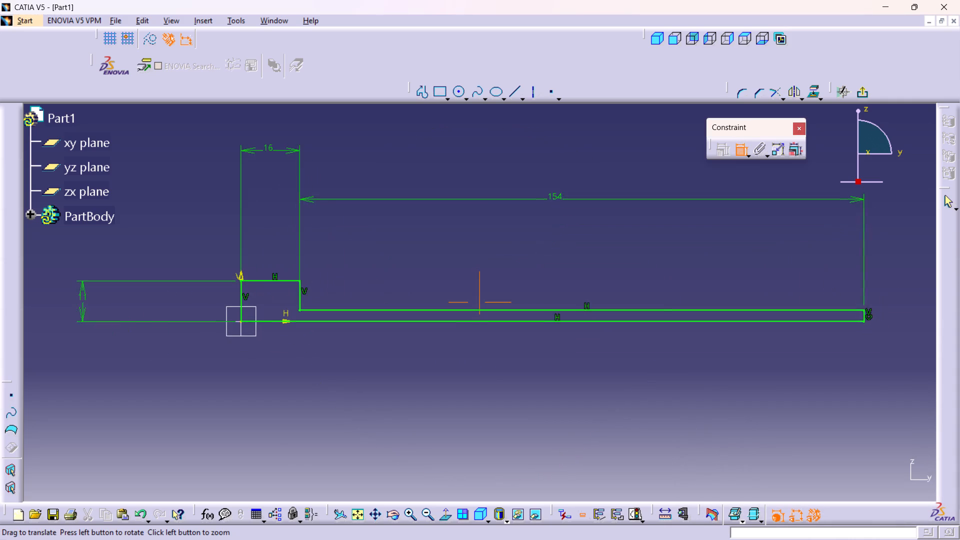
pyautogui.moveTo(524, 376); pyautogui.dragTo(517, 371, button='middle')
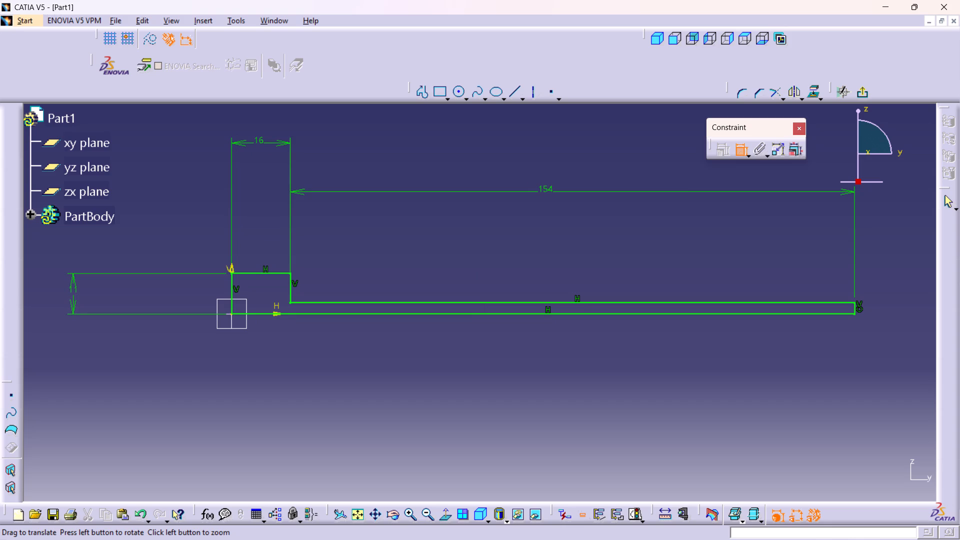
pyautogui.moveTo(619, 356); pyautogui.dragTo(628, 402, button='middle')
pyautogui.rightClick(619, 356)
pyautogui.moveTo(743, 341); pyautogui.dragTo(731, 345, button='middle')
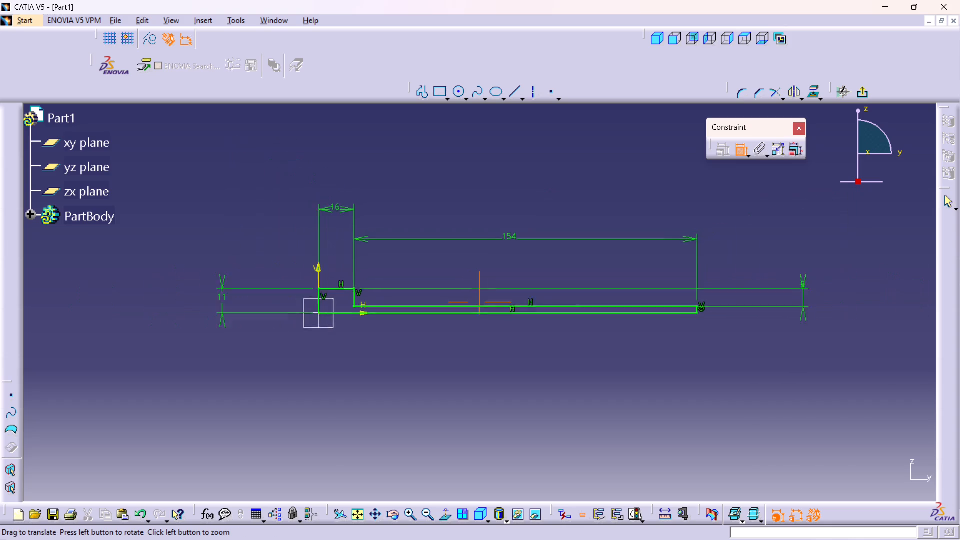
pyautogui.moveTo(731, 345); pyautogui.dragTo(675, 336, button='middle')
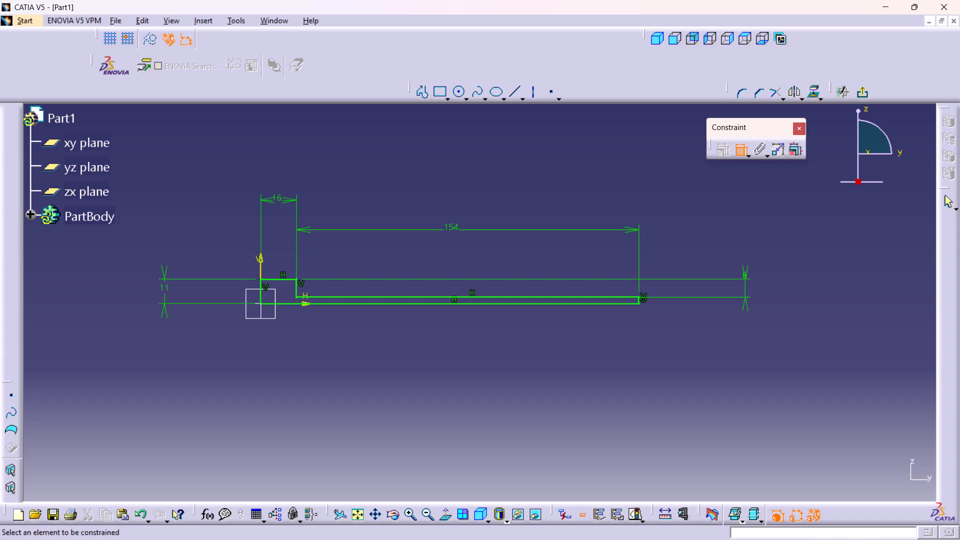
pyautogui.rightClick(742, 271)
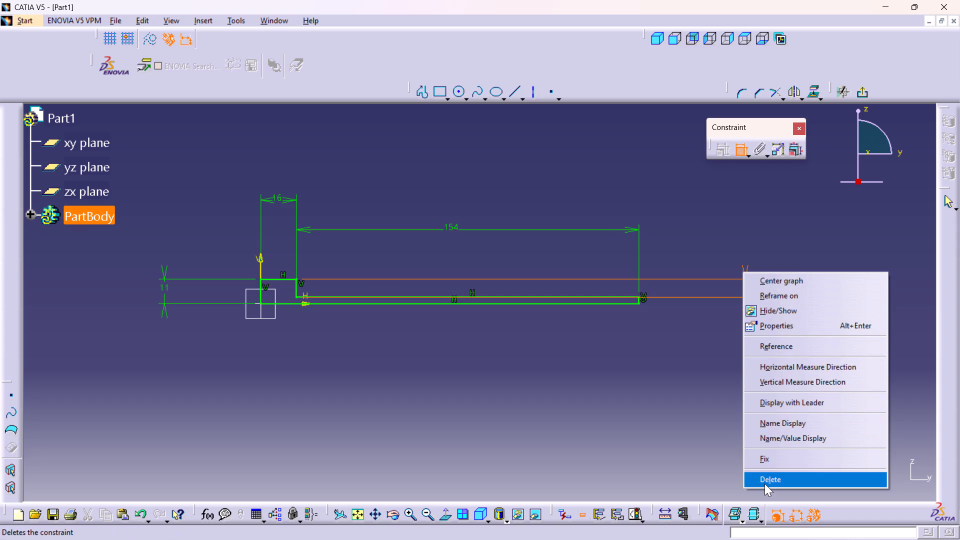
pyautogui.click(764, 483)
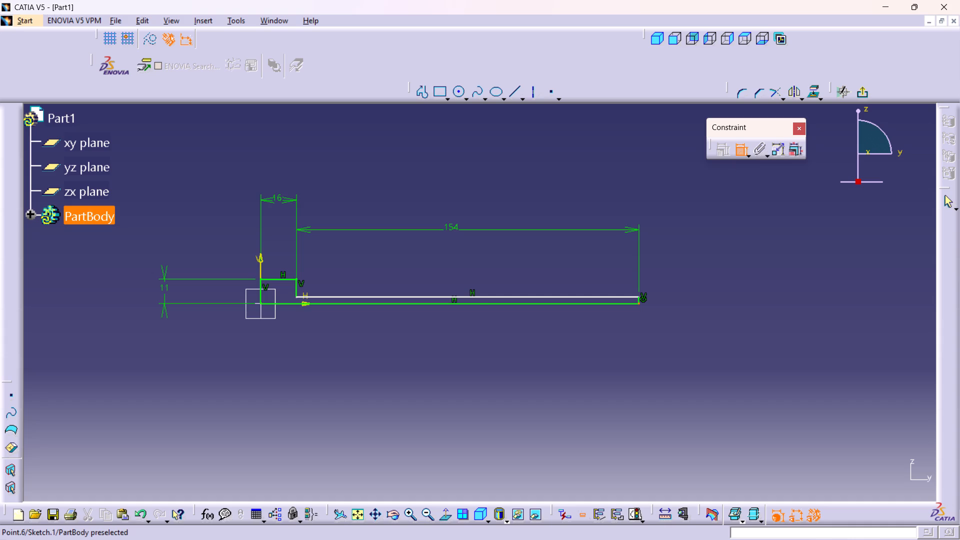
# Dimension the vertical end line of the shank and set its length to 8 mm.
pyautogui.moveTo(639, 300); pyautogui.dragTo(624, 228, button='middle')
pyautogui.rightClick(639, 300)
pyautogui.moveTo(858, 343); pyautogui.dragTo(686, 342, button='middle')
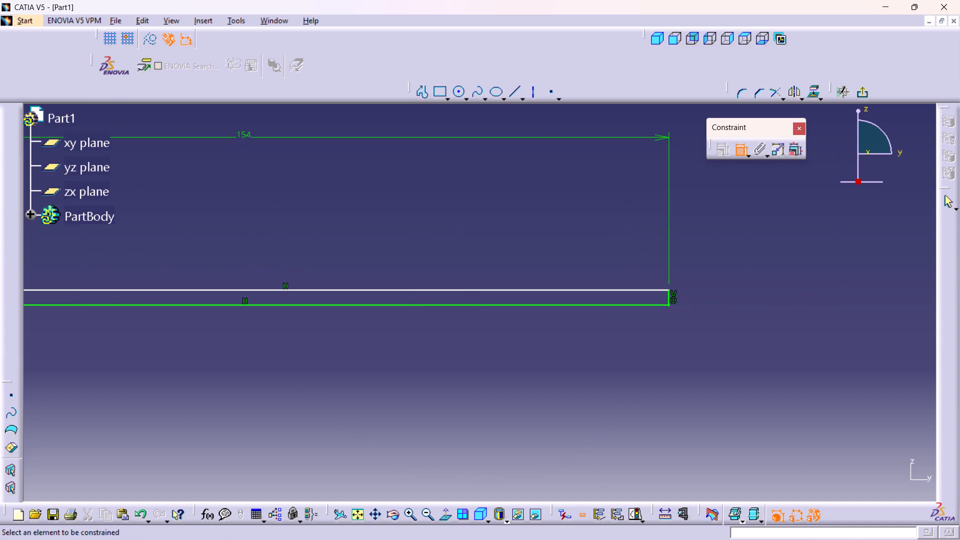
pyautogui.click(667, 297)
pyautogui.click(788, 298)
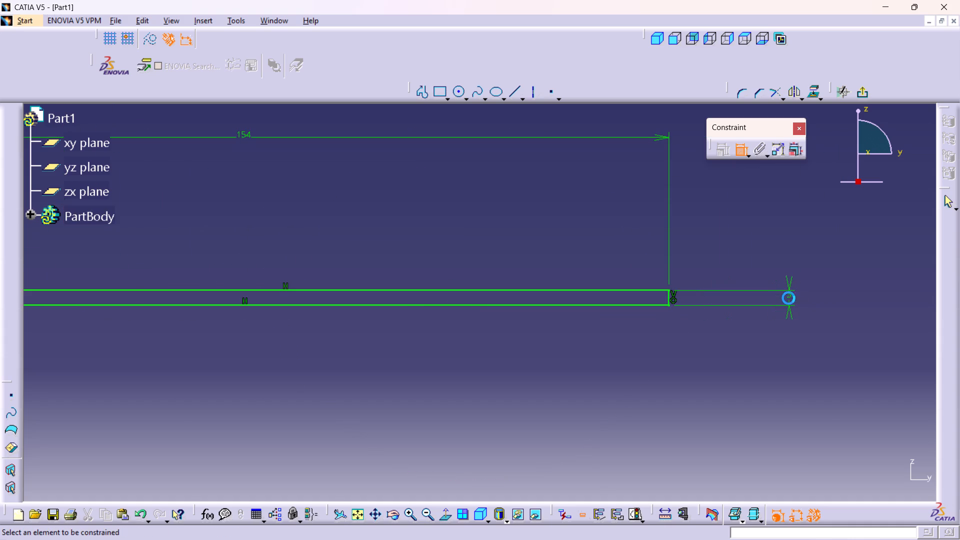
pyautogui.doubleClick(788, 295)
pyautogui.press('8')
pyautogui.press('Return')
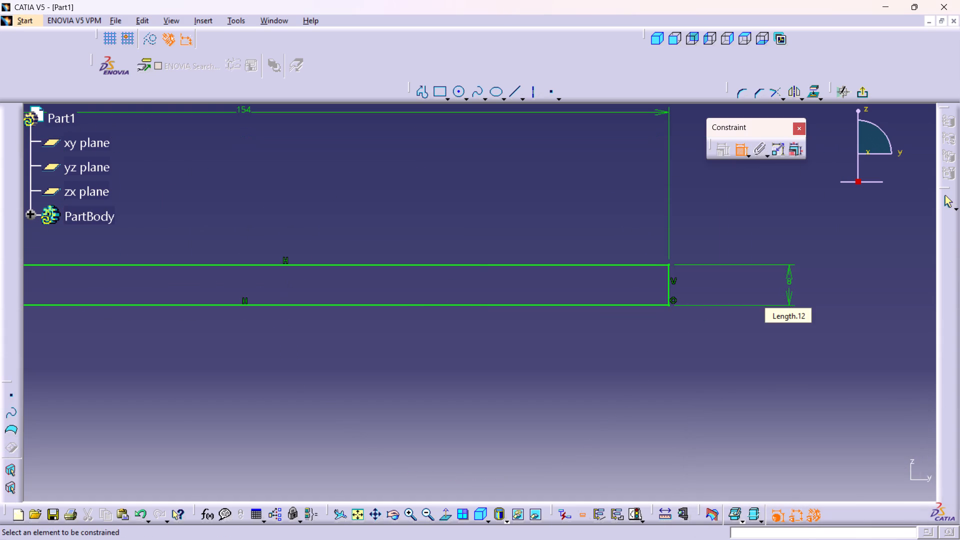
# Review the complete head-and-shank profile and its dimensions in the sketch.
pyautogui.moveTo(380, 246); pyautogui.dragTo(397, 331, button='middle')
pyautogui.rightClick(380, 246)
pyautogui.moveTo(379, 258); pyautogui.dragTo(418, 265, button='middle')
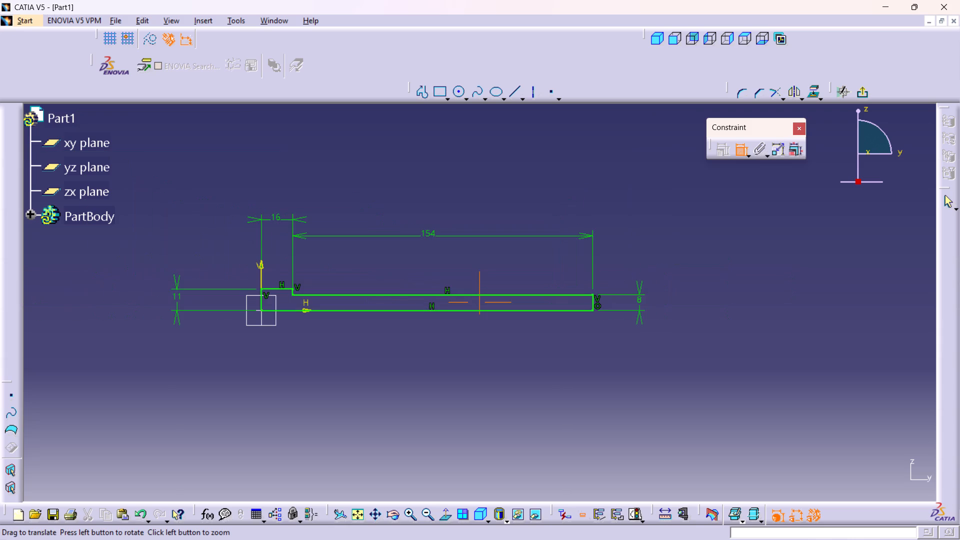
pyautogui.moveTo(418, 265); pyautogui.dragTo(402, 215, button='middle')
pyautogui.rightClick(418, 265)
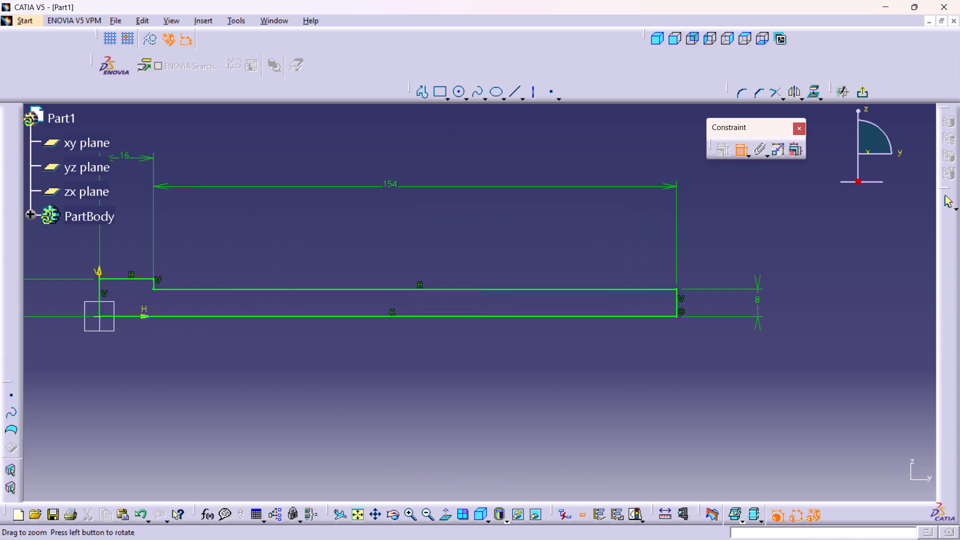
pyautogui.moveTo(262, 263); pyautogui.dragTo(363, 275, button='middle')
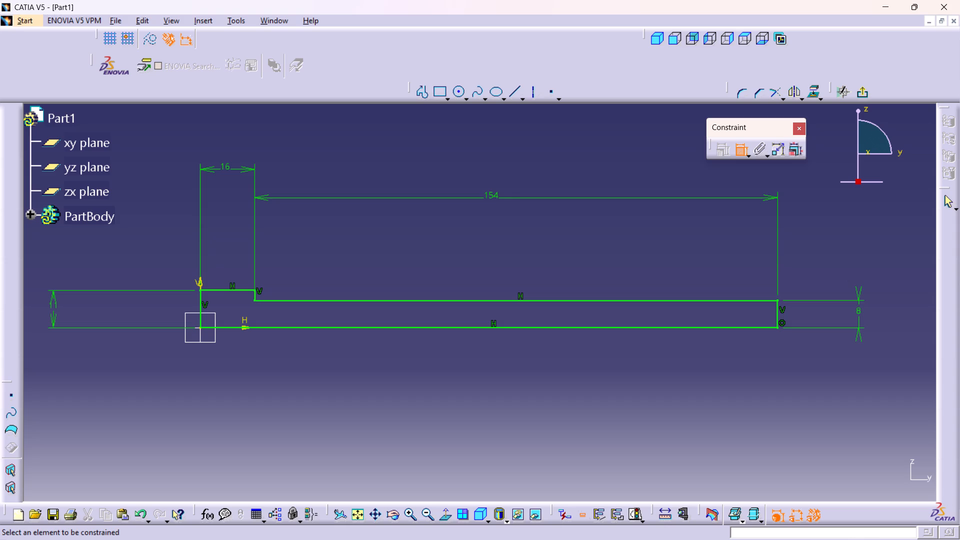
pyautogui.moveTo(197, 333); pyautogui.dragTo(276, 339, button='middle')
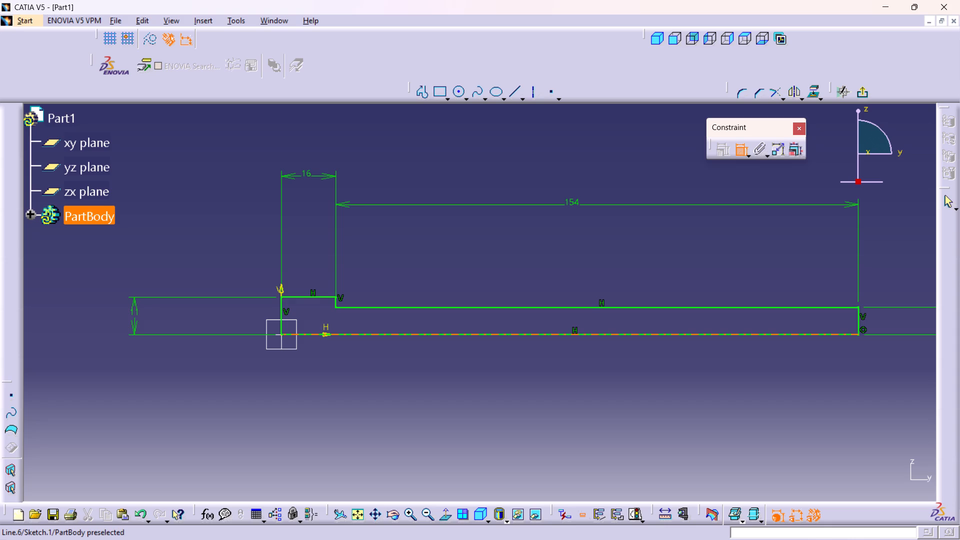
pyautogui.moveTo(605, 366); pyautogui.dragTo(538, 364, button='middle')
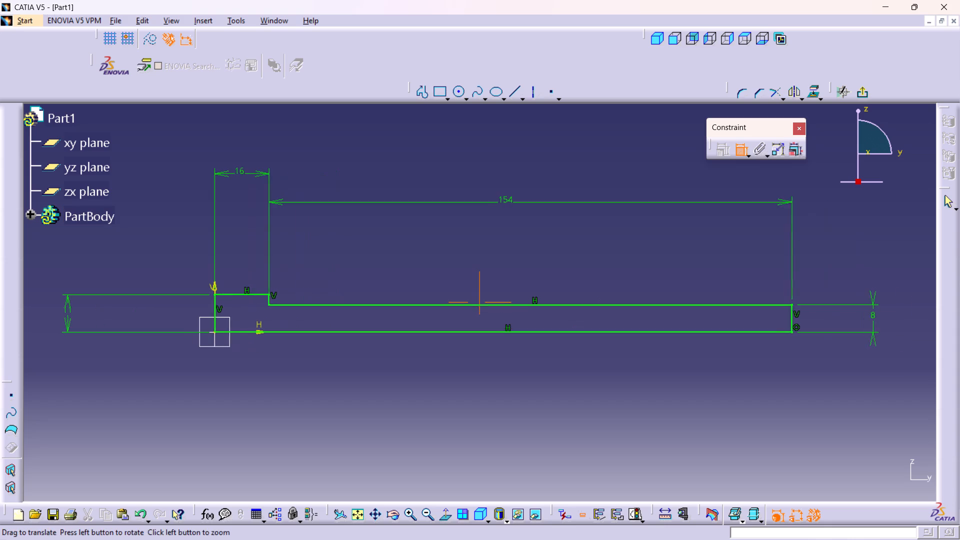
pyautogui.moveTo(538, 364); pyautogui.dragTo(530, 363, button='middle')
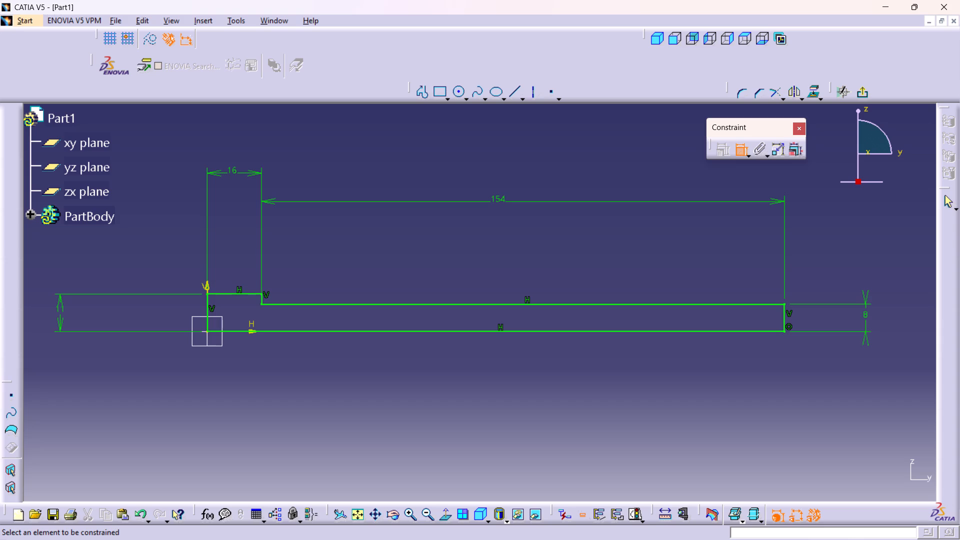
# Exit the sketch and revolve the profile 360° into a Shaft about its long bottom line on the H axis.
pyautogui.click(863, 87)
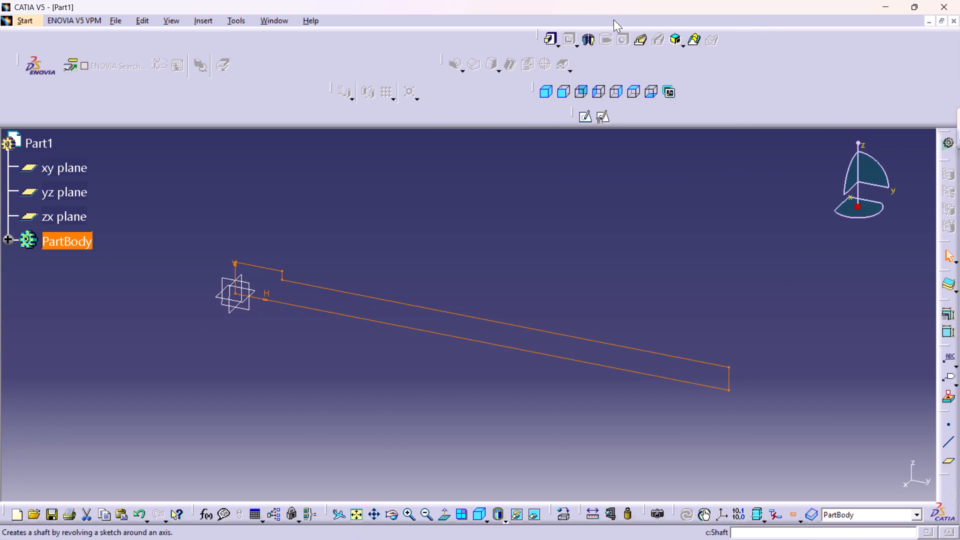
pyautogui.click(588, 38)
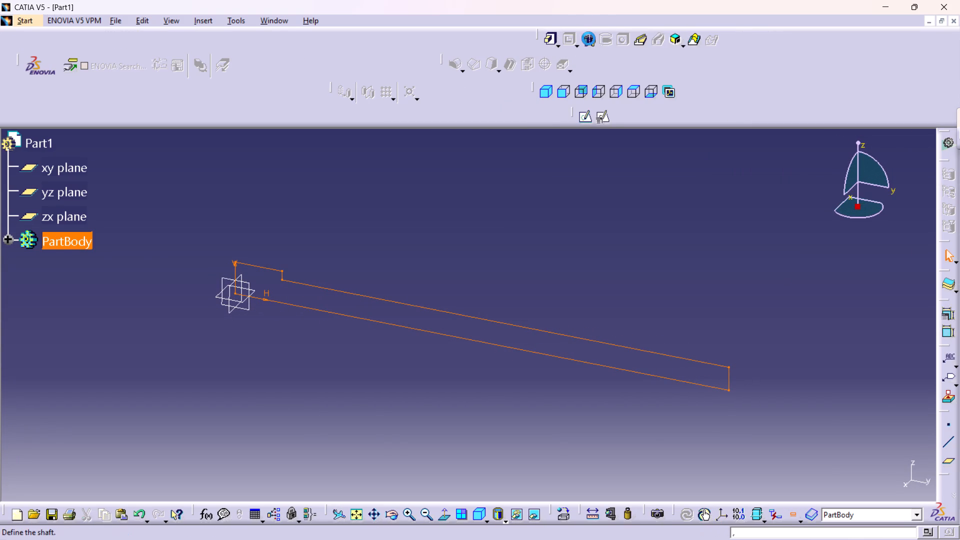
pyautogui.click(278, 301)
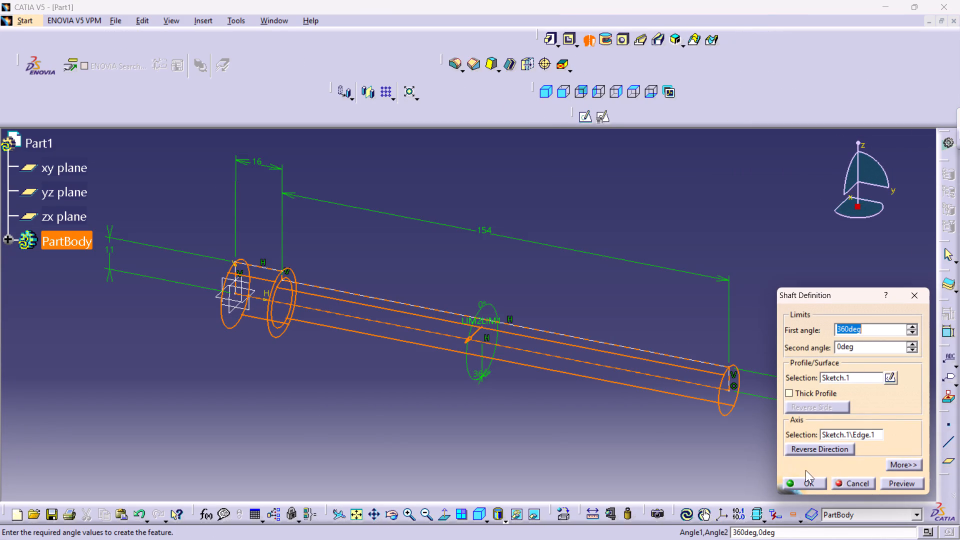
pyautogui.click(814, 482)
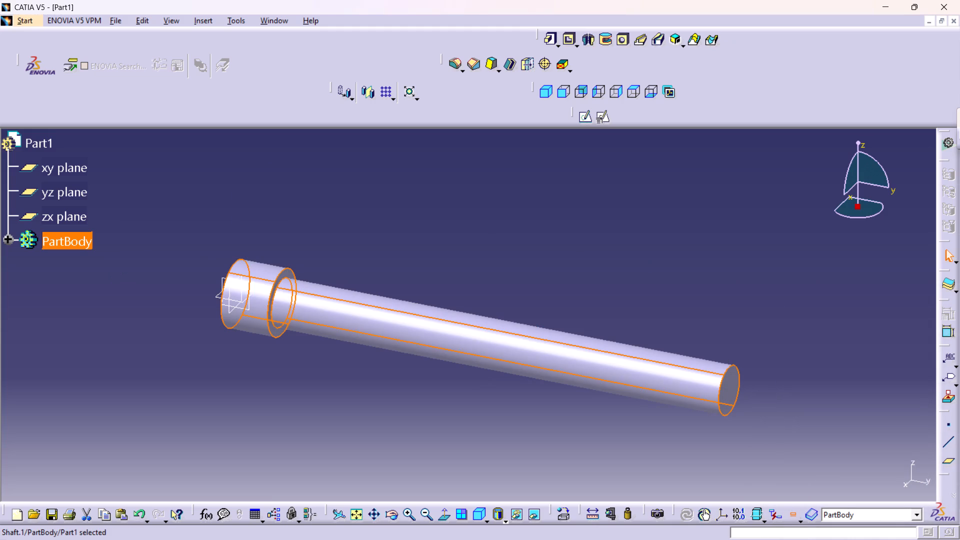
pyautogui.click(460, 402)
# Examine the revolved solid from the head end, the side and the shank's free end.
pyautogui.moveTo(396, 389); pyautogui.dragTo(387, 364, button='middle')
pyautogui.rightClick(396, 389)
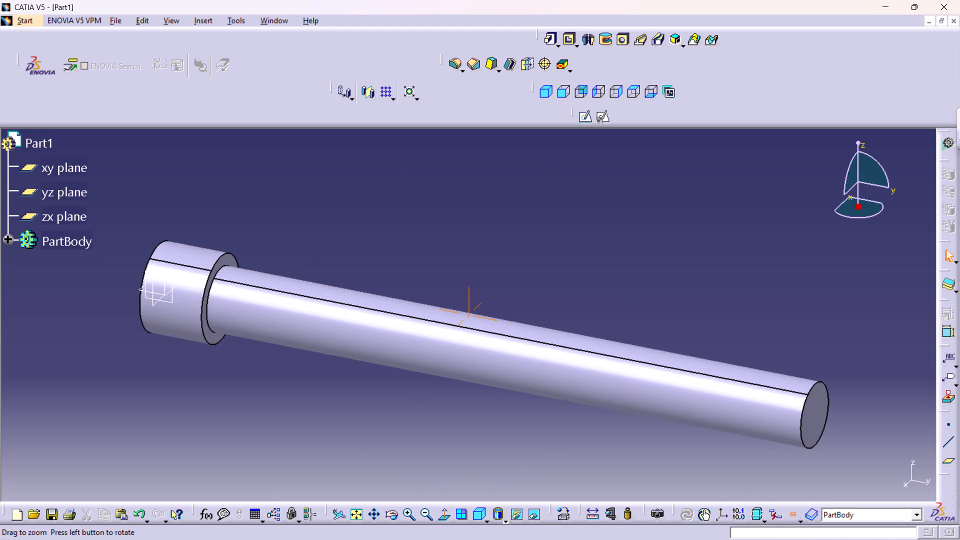
pyautogui.moveTo(387, 364); pyautogui.dragTo(532, 324, button='middle')
pyautogui.moveTo(390, 362); pyautogui.dragTo(532, 324, button='right')
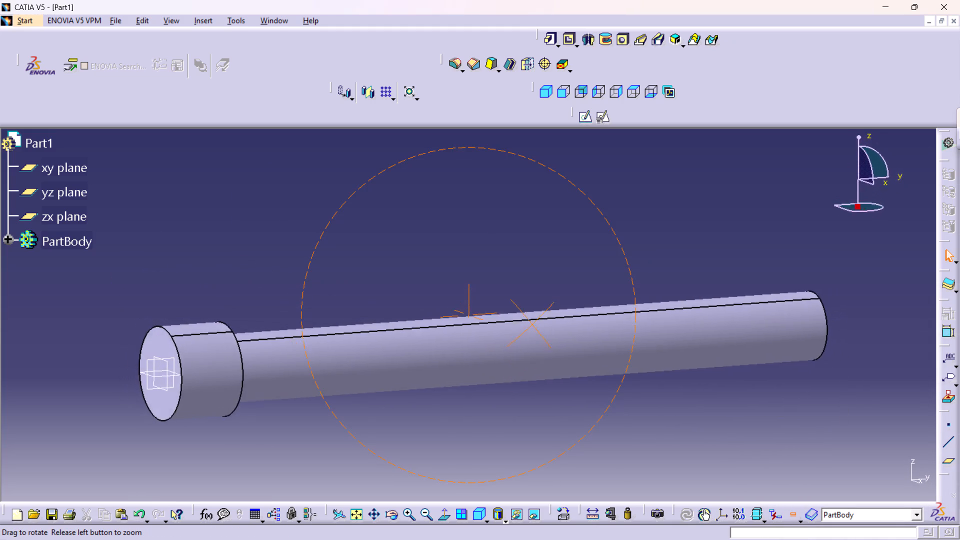
pyautogui.moveTo(532, 324); pyautogui.dragTo(573, 268, button='middle')
pyautogui.moveTo(532, 324); pyautogui.dragTo(573, 268, button='right')
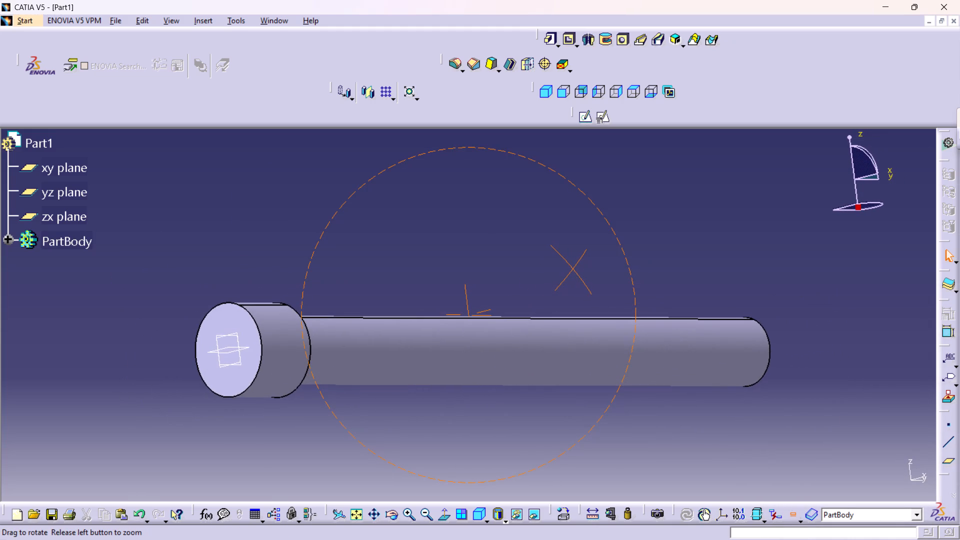
pyautogui.moveTo(573, 268); pyautogui.dragTo(437, 299, button='middle')
pyautogui.moveTo(573, 268); pyautogui.dragTo(437, 299, button='right')
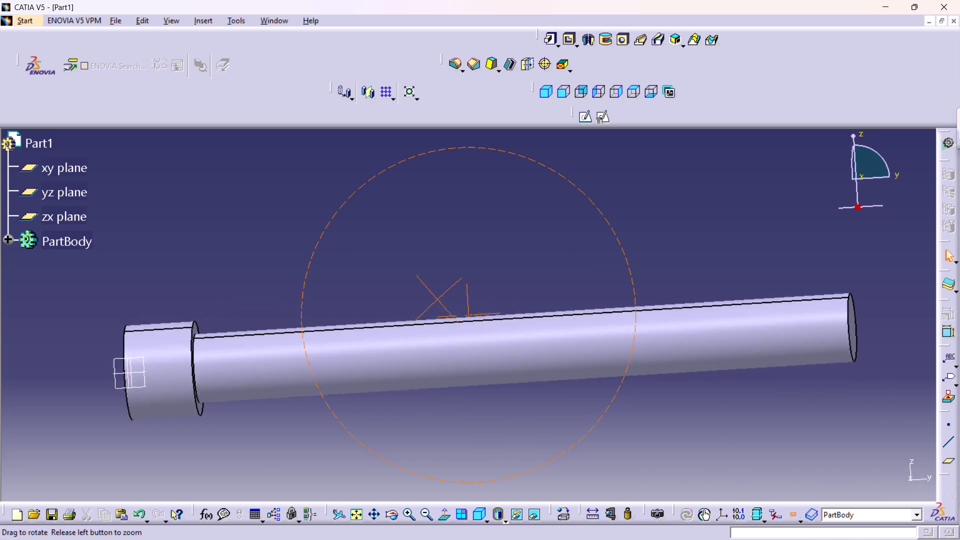
pyautogui.moveTo(437, 299); pyautogui.dragTo(372, 376, button='right')
pyautogui.moveTo(437, 299); pyautogui.dragTo(372, 376, button='middle')
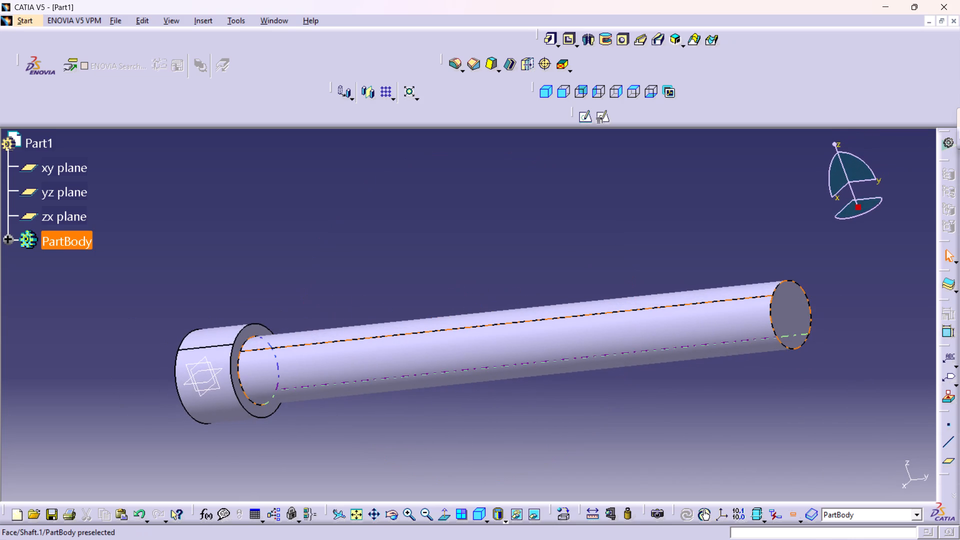
pyautogui.moveTo(709, 276); pyautogui.dragTo(697, 357, button='middle')
pyautogui.moveTo(709, 276); pyautogui.dragTo(697, 357, button='right')
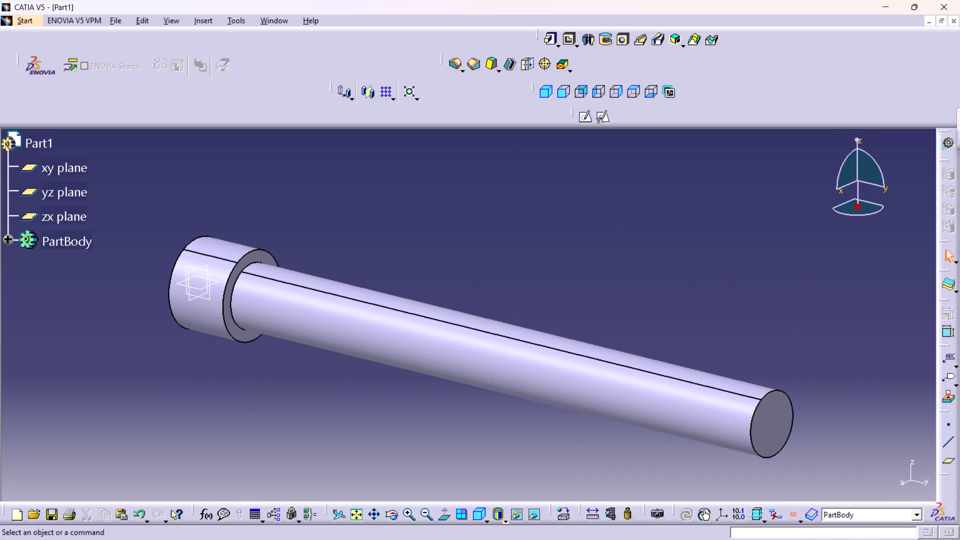
pyautogui.moveTo(634, 308); pyautogui.dragTo(632, 340, button='middle')
pyautogui.rightClick(634, 308)
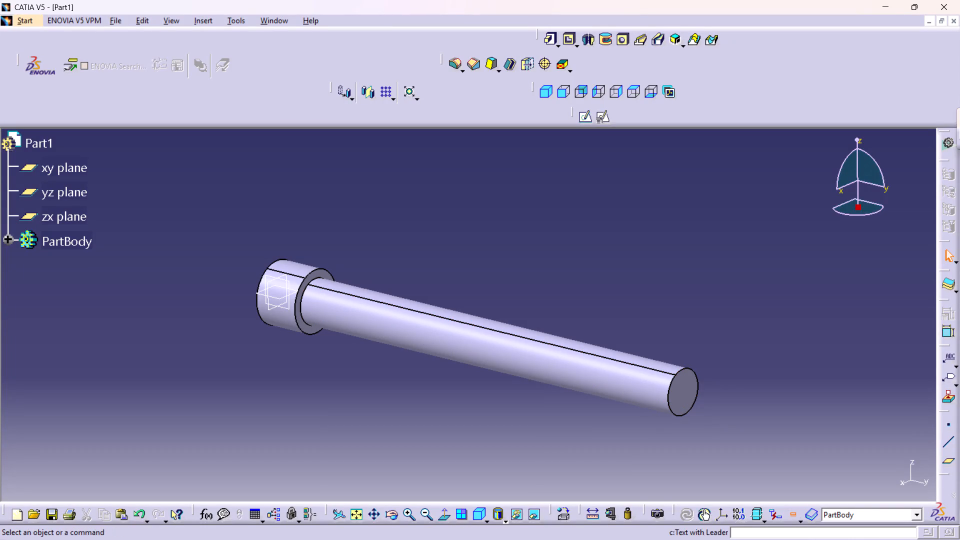
# Inspect the part in front and isometric views, with a close-up of the shoulder between head and shank.
pyautogui.moveTo(702, 287); pyautogui.dragTo(690, 233, button='middle')
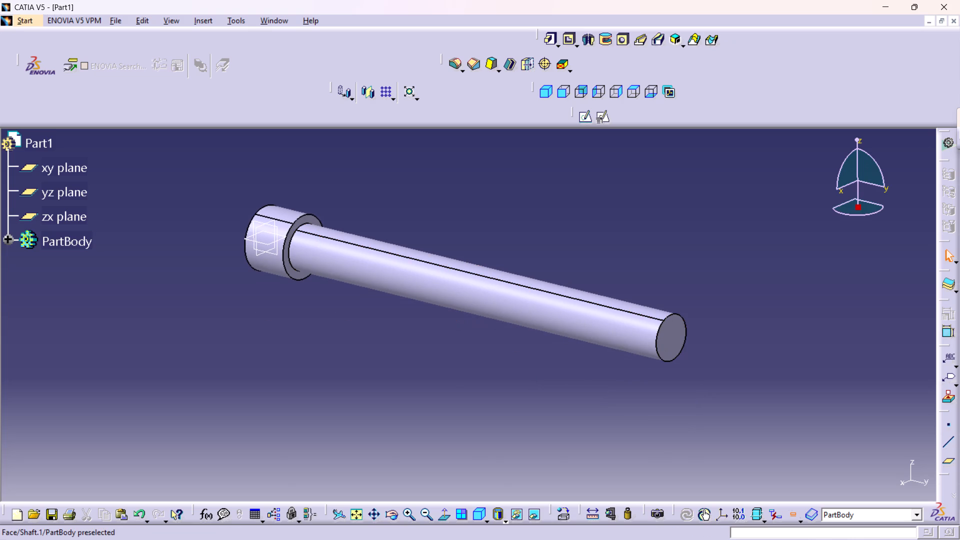
pyautogui.moveTo(599, 367); pyautogui.dragTo(678, 322, button='middle')
pyautogui.moveTo(599, 367); pyautogui.dragTo(678, 322, button='right')
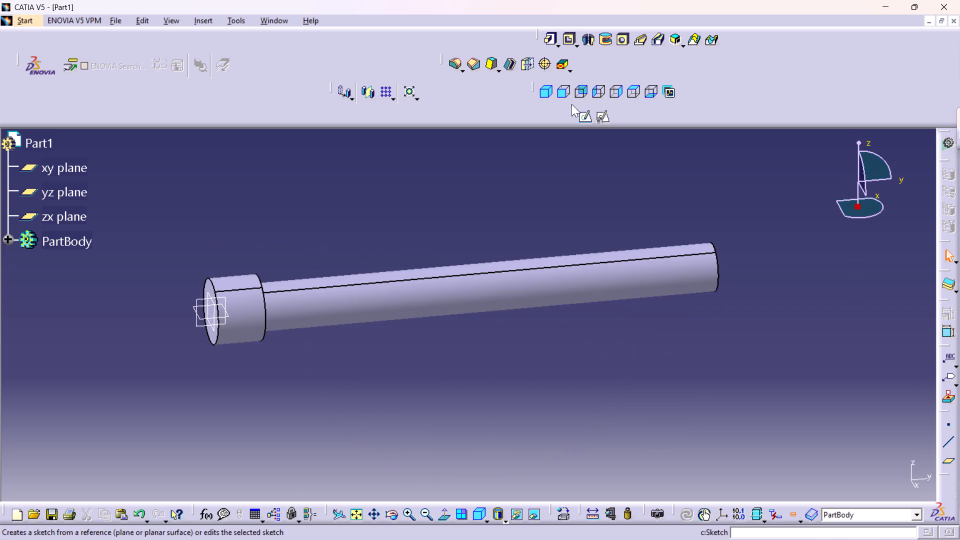
pyautogui.click(561, 88)
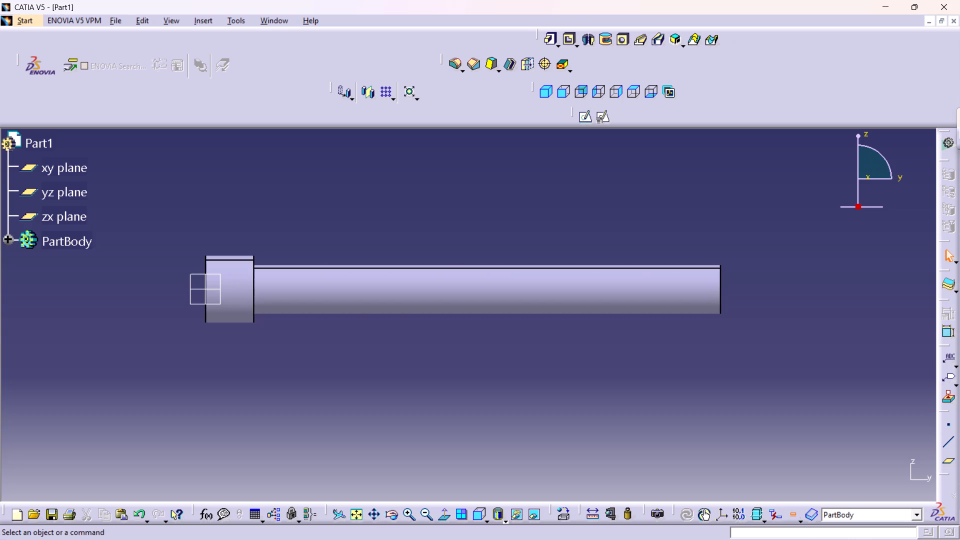
pyautogui.moveTo(372, 359); pyautogui.dragTo(537, 366, button='middle')
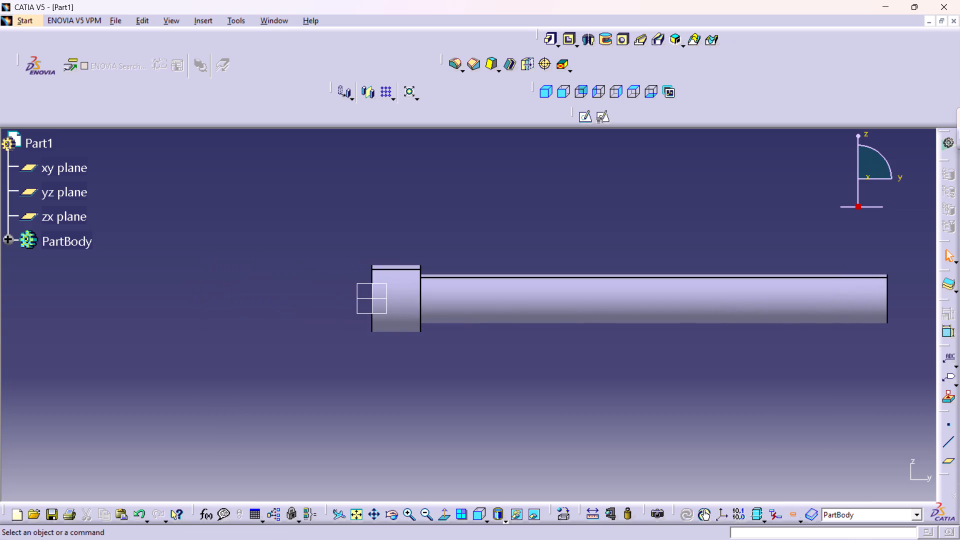
pyautogui.click(550, 89)
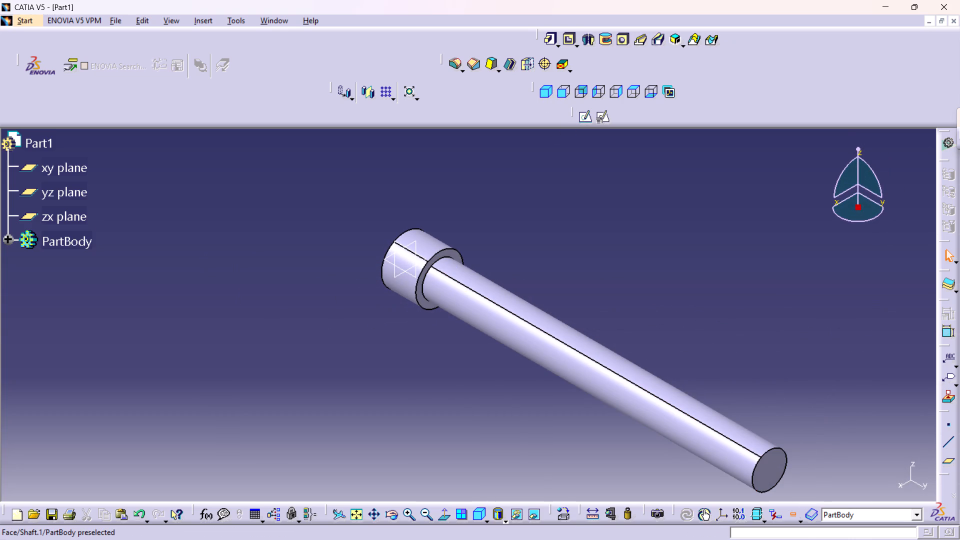
pyautogui.moveTo(426, 308); pyautogui.dragTo(402, 199, button='middle')
pyautogui.rightClick(426, 308)
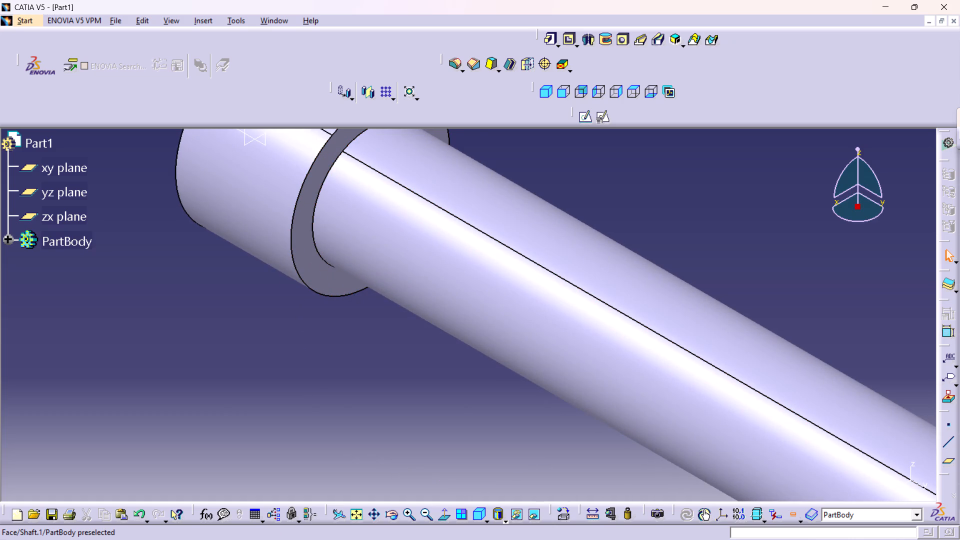
pyautogui.moveTo(484, 387); pyautogui.dragTo(483, 352, button='middle')
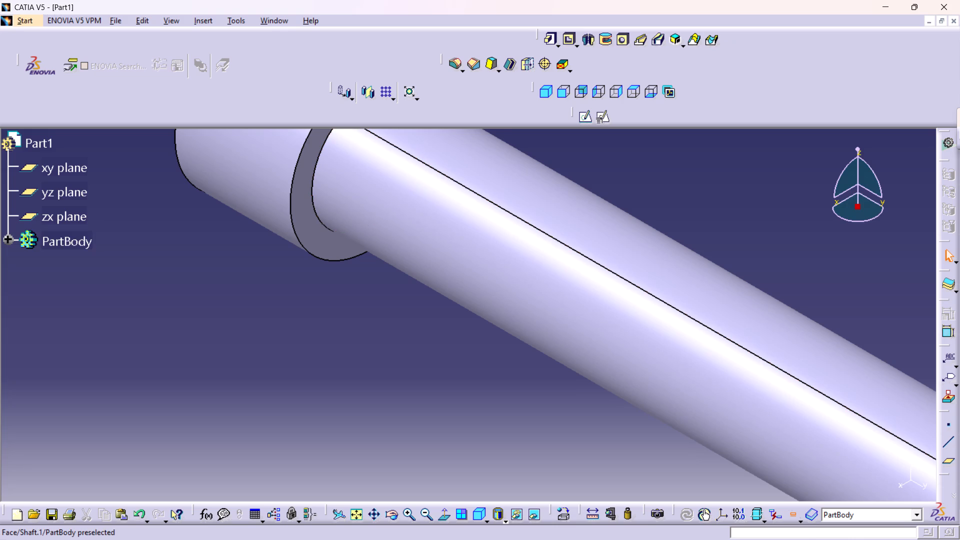
pyautogui.moveTo(353, 342); pyautogui.dragTo(346, 377, button='middle')
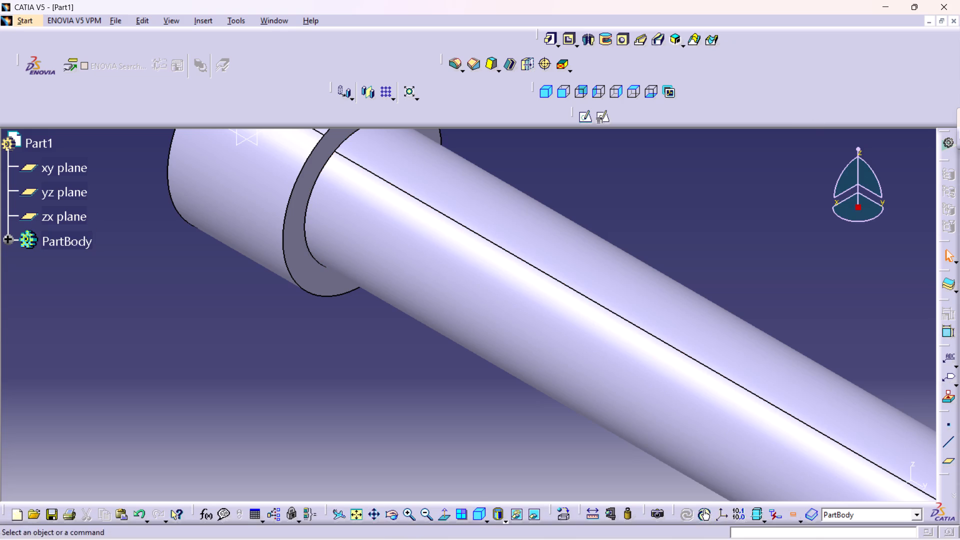
# Inspect the part in front view along the shank, and obliquely toward its free end face.
pyautogui.click(477, 512)
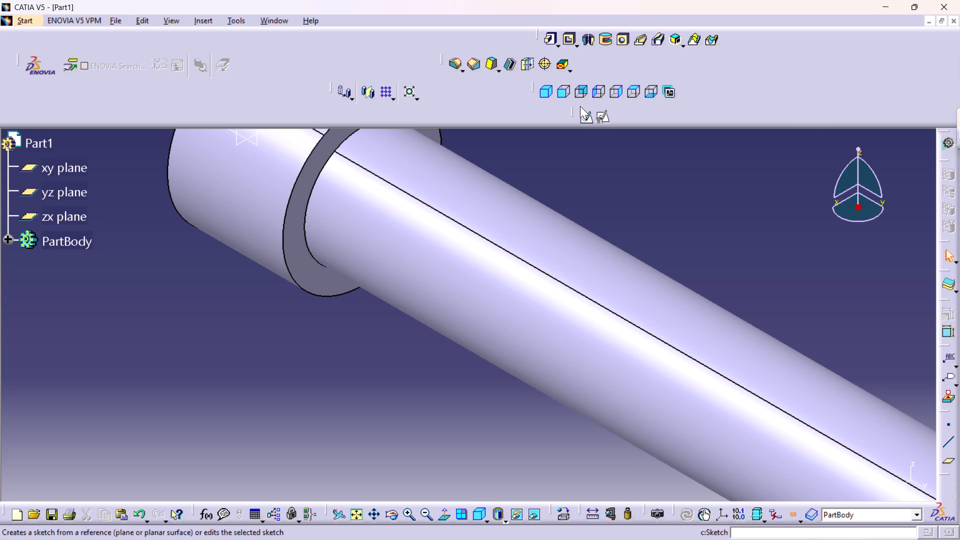
pyautogui.click(562, 89)
pyautogui.moveTo(605, 179); pyautogui.dragTo(623, 259, button='middle')
pyautogui.rightClick(605, 178)
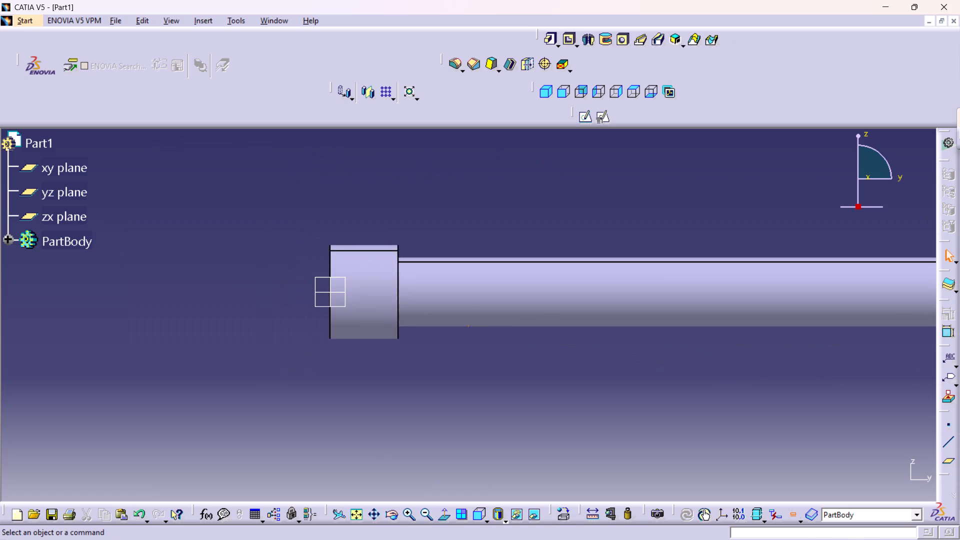
pyautogui.moveTo(623, 259); pyautogui.dragTo(624, 262, button='middle')
pyautogui.moveTo(840, 312); pyautogui.dragTo(618, 265, button='middle')
pyautogui.moveTo(659, 162); pyautogui.dragTo(618, 190, button='middle')
pyautogui.moveTo(781, 266); pyautogui.dragTo(659, 303, button='middle')
pyautogui.moveTo(781, 266); pyautogui.dragTo(659, 303, button='right')
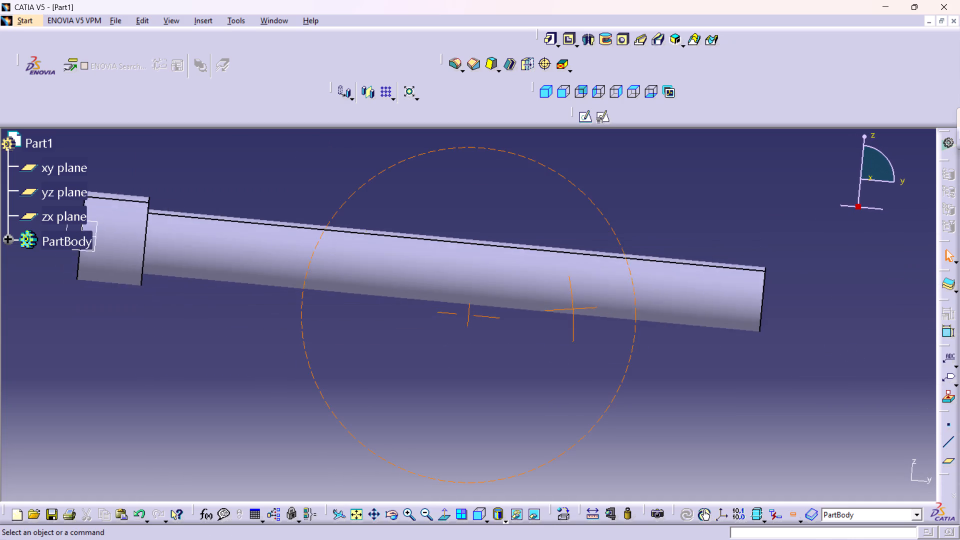
pyautogui.moveTo(659, 303); pyautogui.dragTo(576, 302, button='right')
pyautogui.moveTo(659, 303); pyautogui.dragTo(576, 302, button='middle')
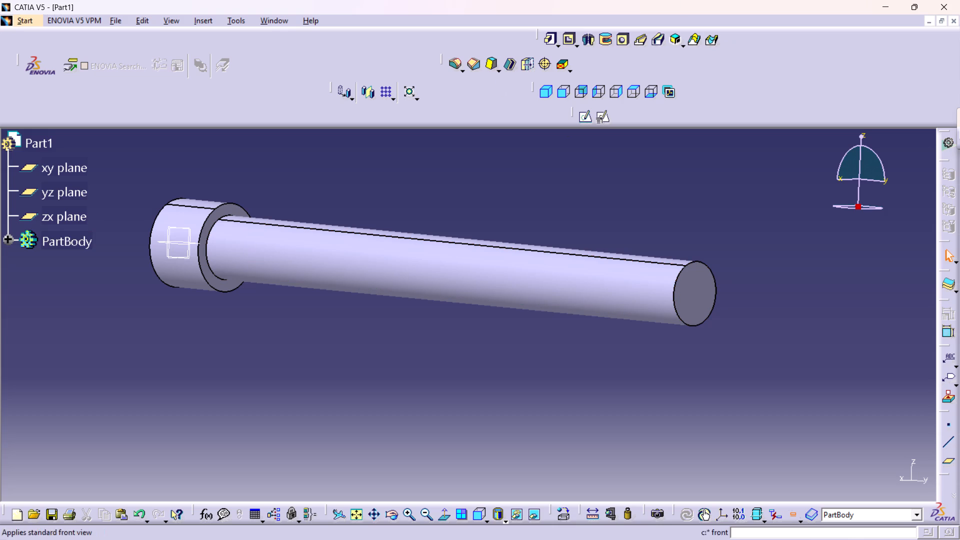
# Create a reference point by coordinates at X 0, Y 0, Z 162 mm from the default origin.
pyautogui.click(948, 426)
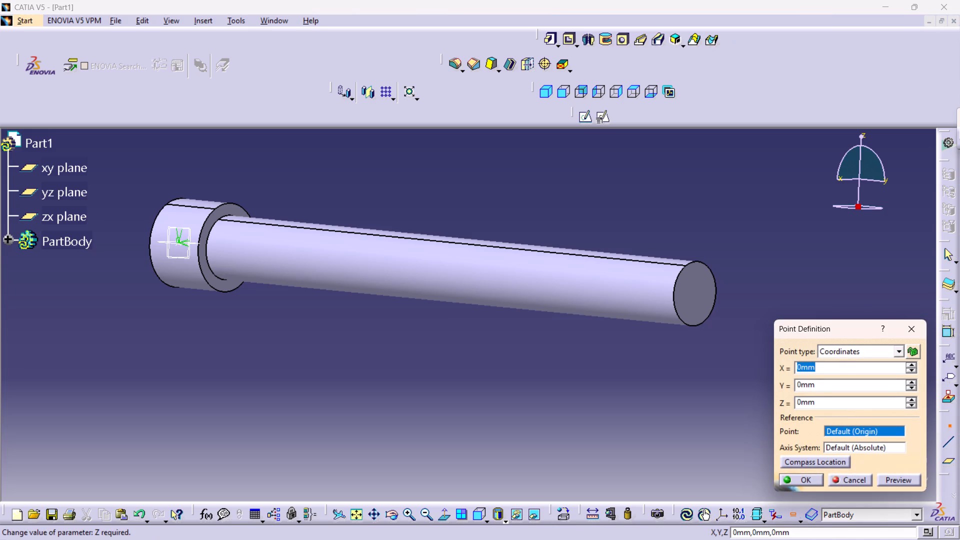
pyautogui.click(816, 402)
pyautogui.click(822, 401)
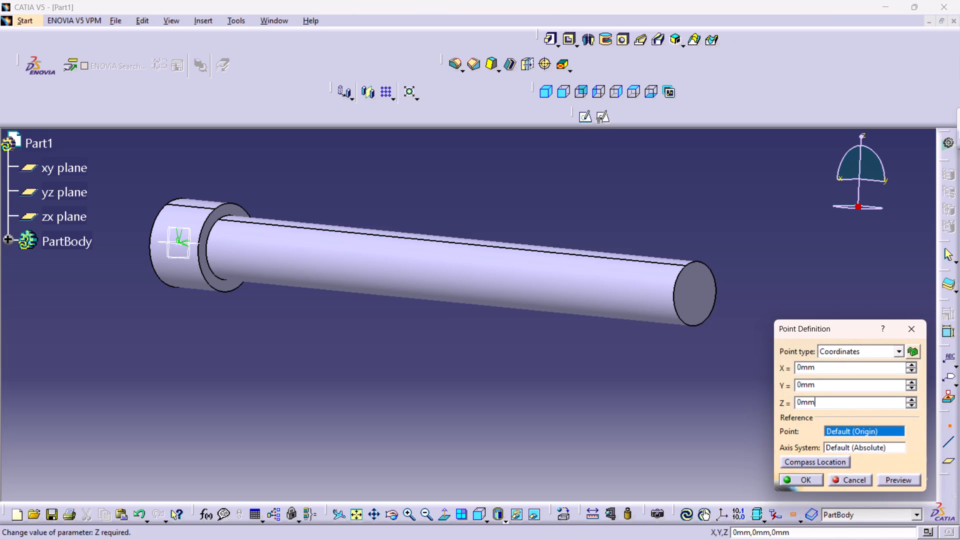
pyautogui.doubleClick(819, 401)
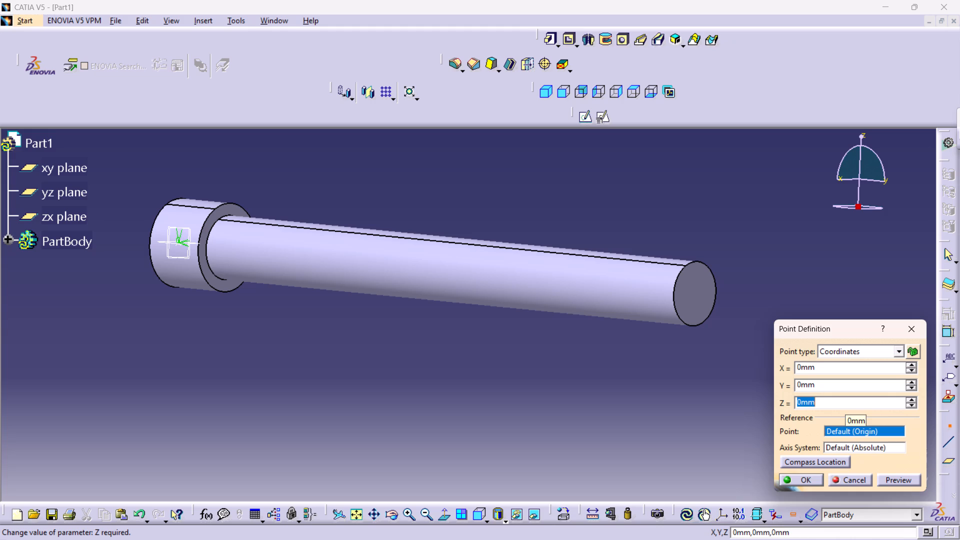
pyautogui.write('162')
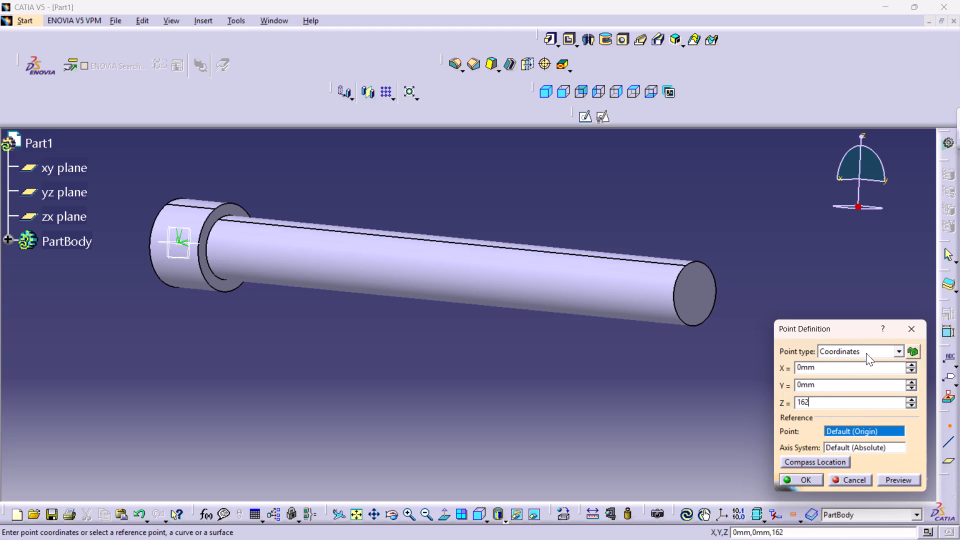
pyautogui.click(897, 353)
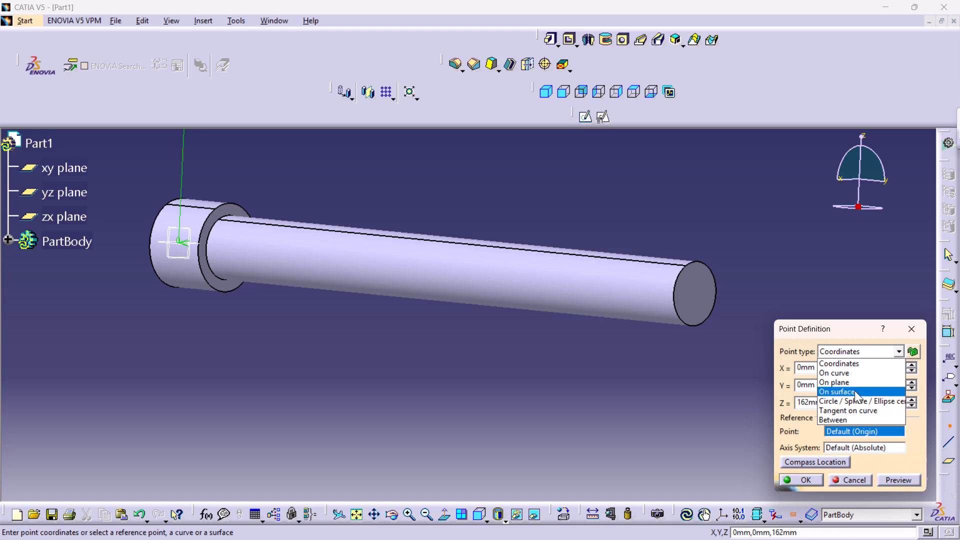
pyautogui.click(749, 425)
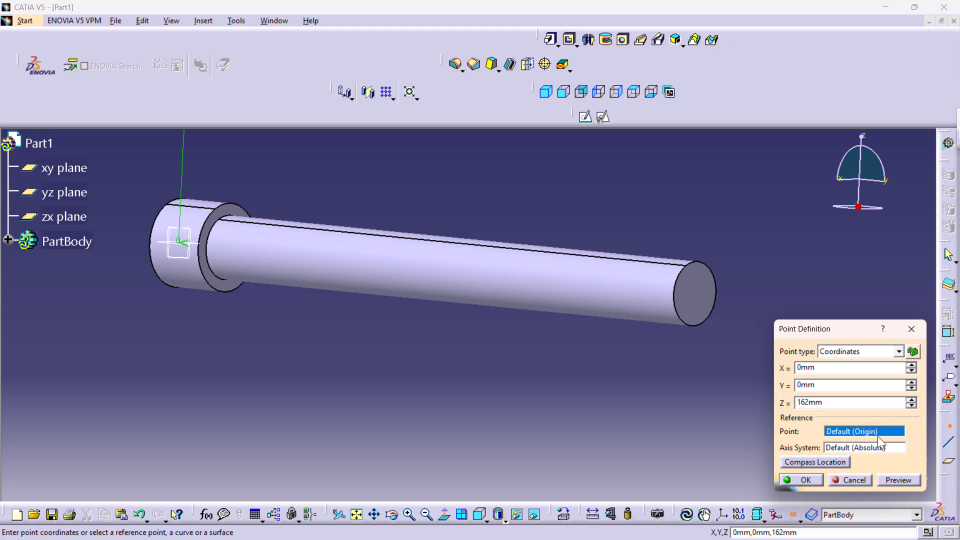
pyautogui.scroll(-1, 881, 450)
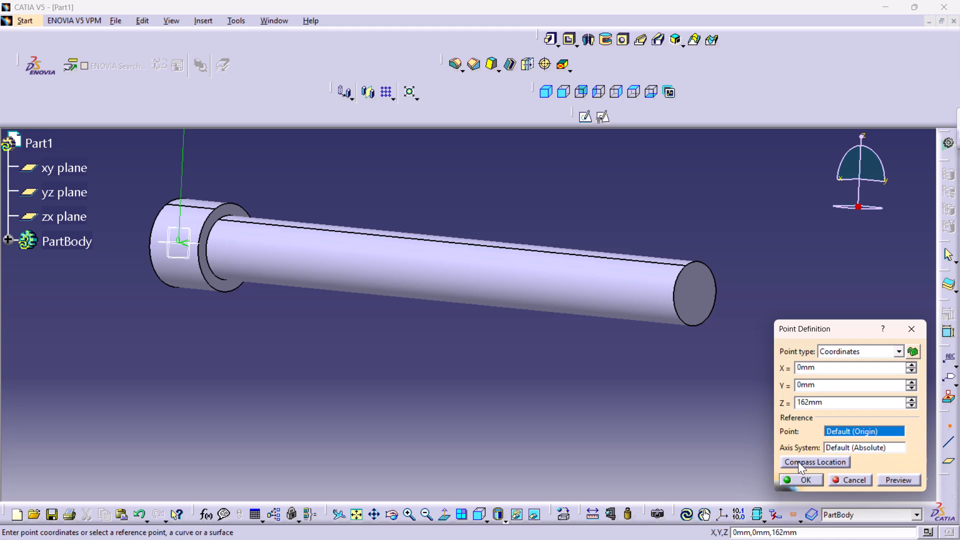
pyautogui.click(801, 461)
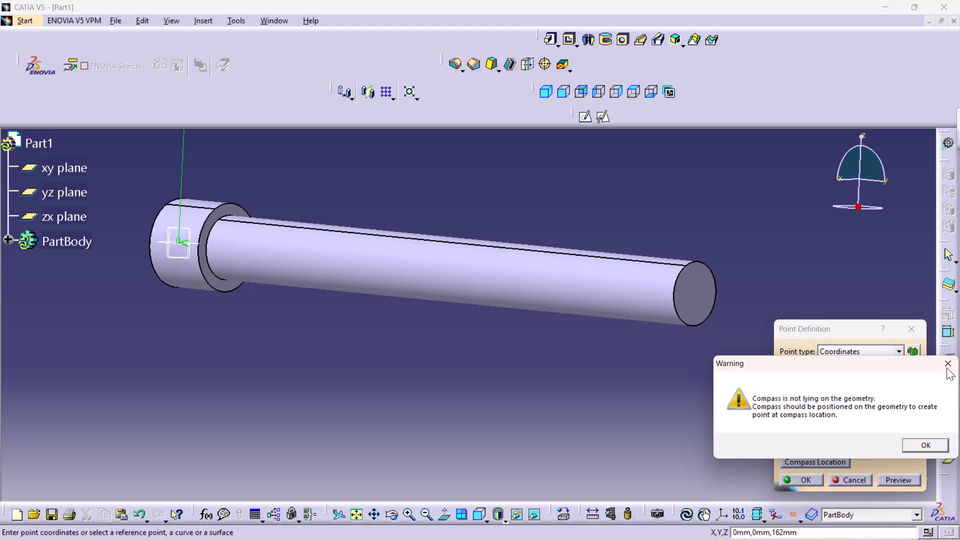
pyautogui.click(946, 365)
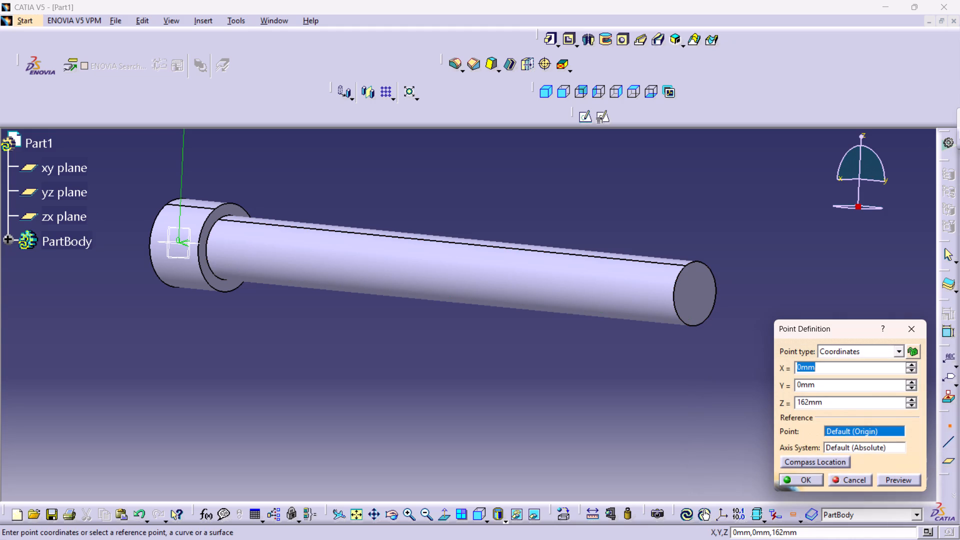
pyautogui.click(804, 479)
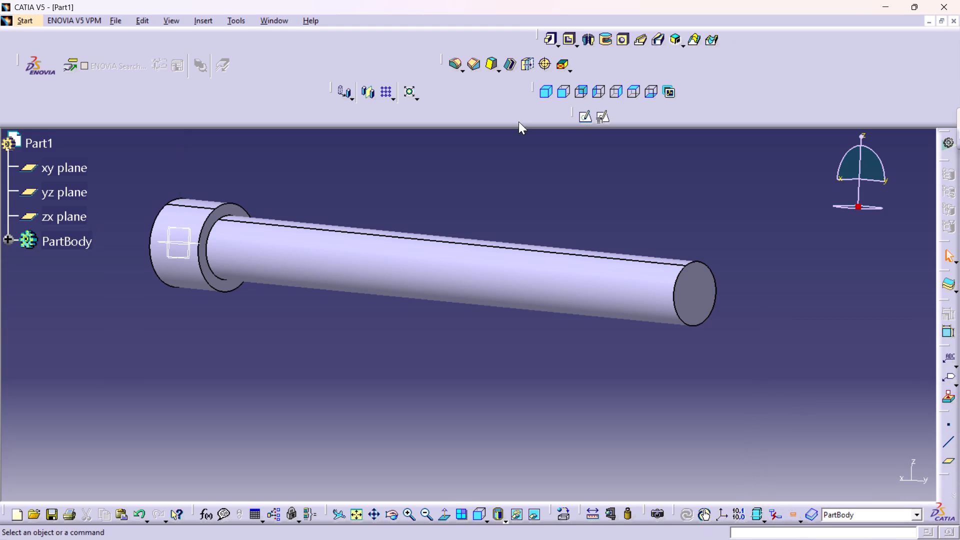
# Inspect the pin in isometric view as a wireframe to look for the point, and restore shading with edges.
pyautogui.click(540, 90)
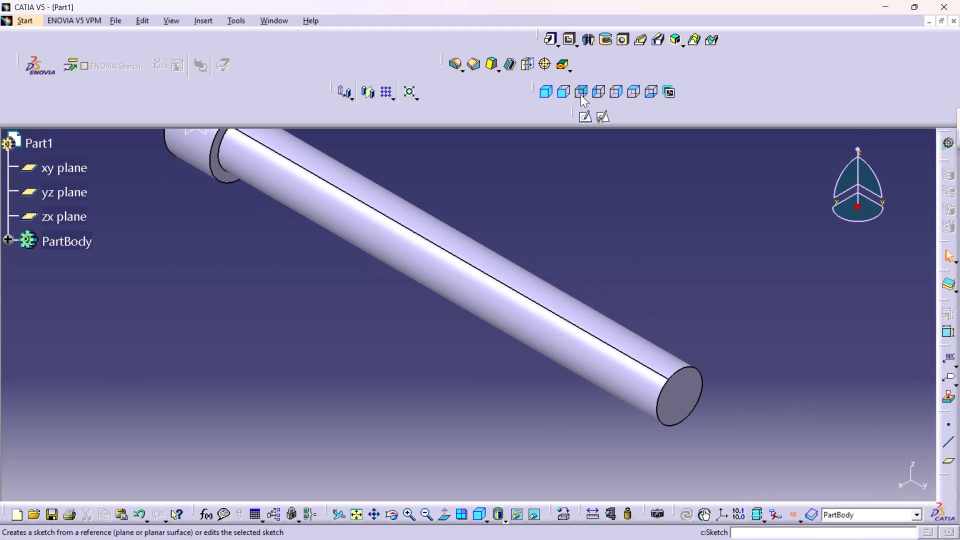
pyautogui.click(504, 517)
pyautogui.click(512, 509)
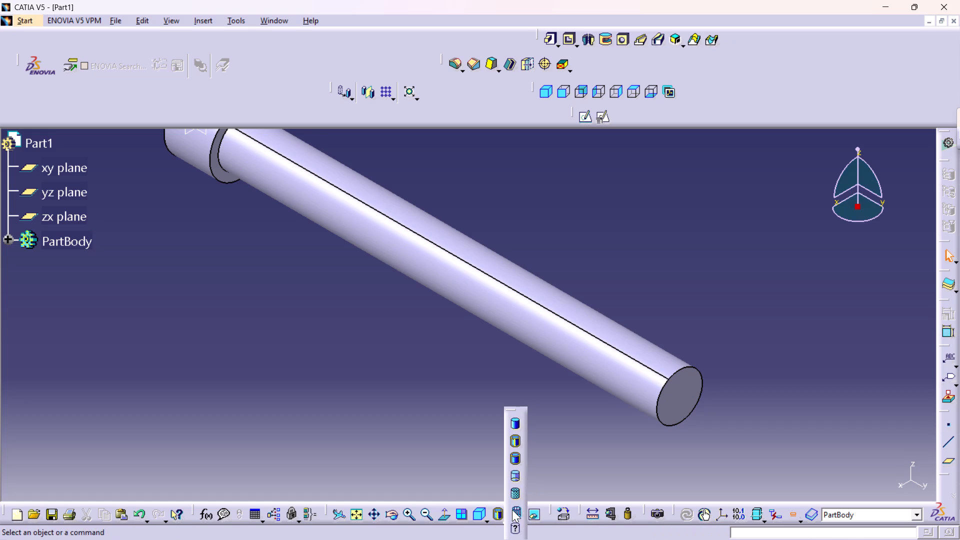
pyautogui.moveTo(508, 370); pyautogui.dragTo(516, 389, button='middle')
pyautogui.rightClick(508, 370)
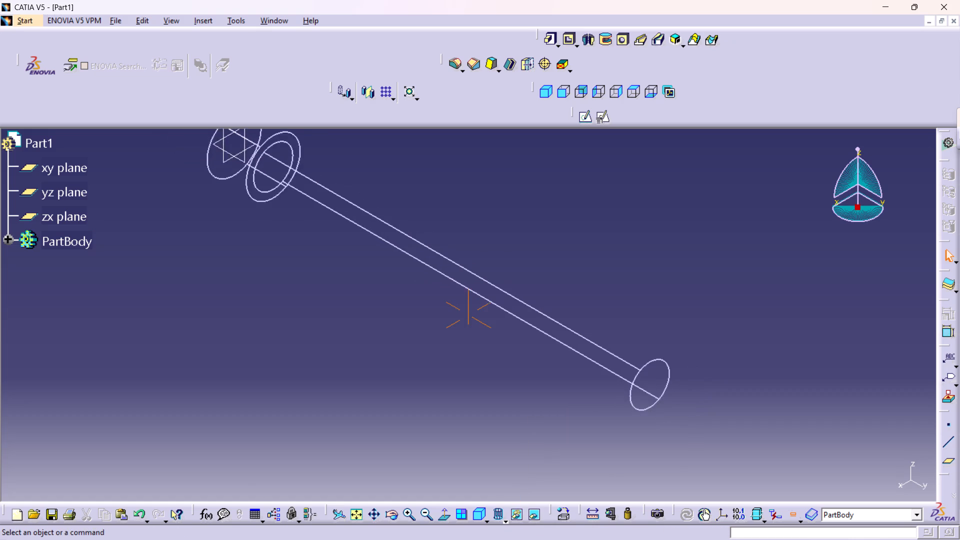
pyautogui.moveTo(516, 389); pyautogui.dragTo(523, 412, button='middle')
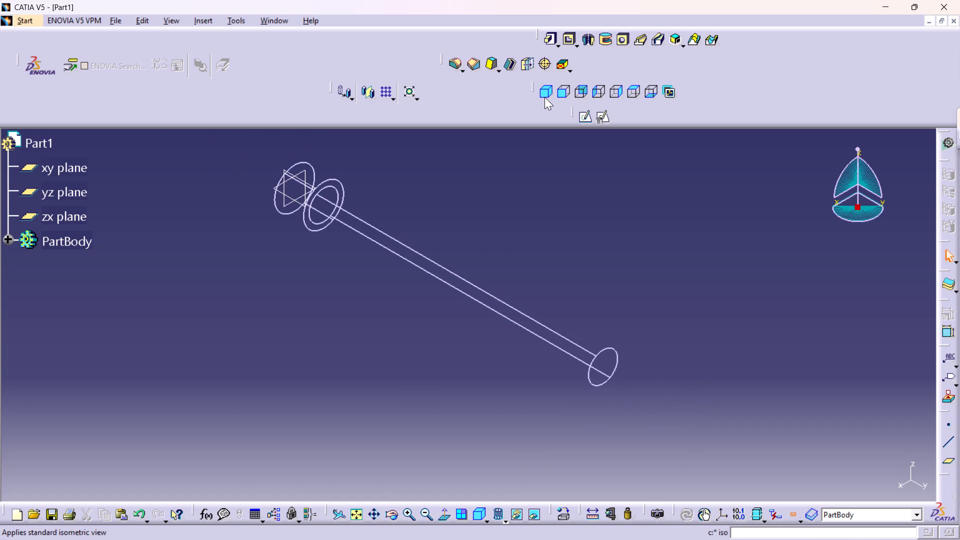
pyautogui.click(505, 516)
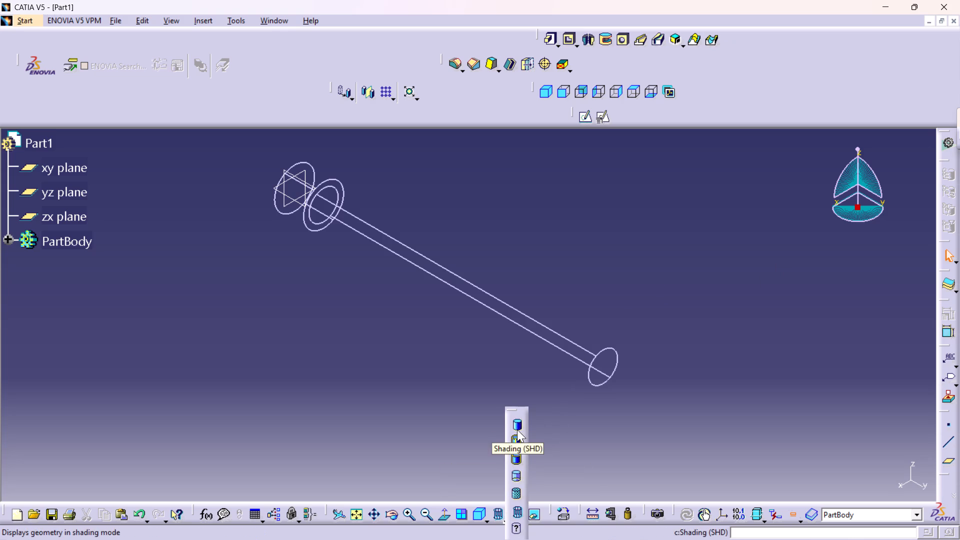
pyautogui.click(520, 444)
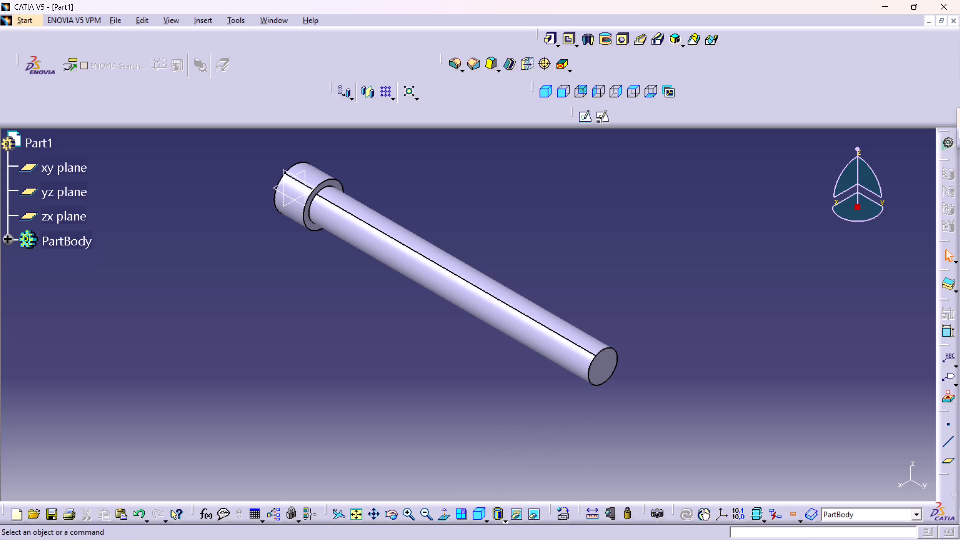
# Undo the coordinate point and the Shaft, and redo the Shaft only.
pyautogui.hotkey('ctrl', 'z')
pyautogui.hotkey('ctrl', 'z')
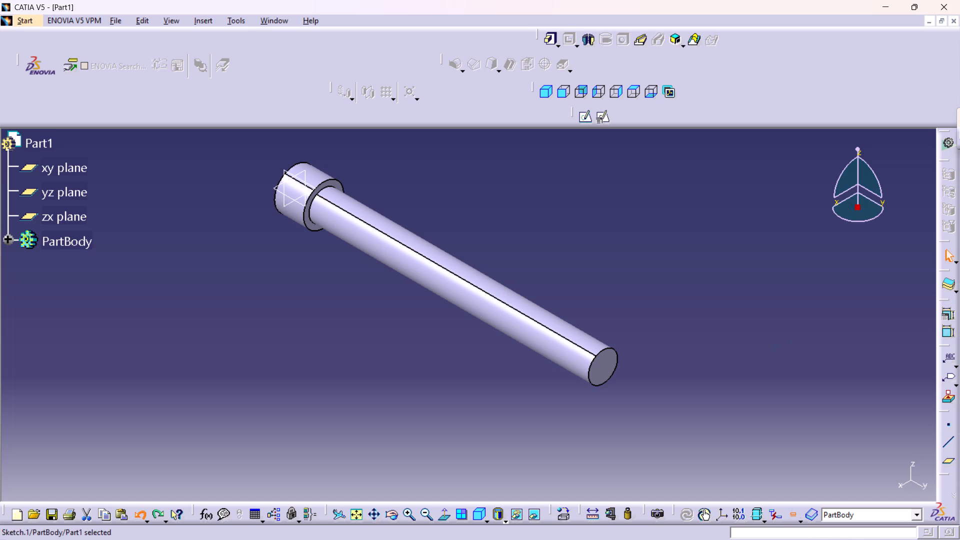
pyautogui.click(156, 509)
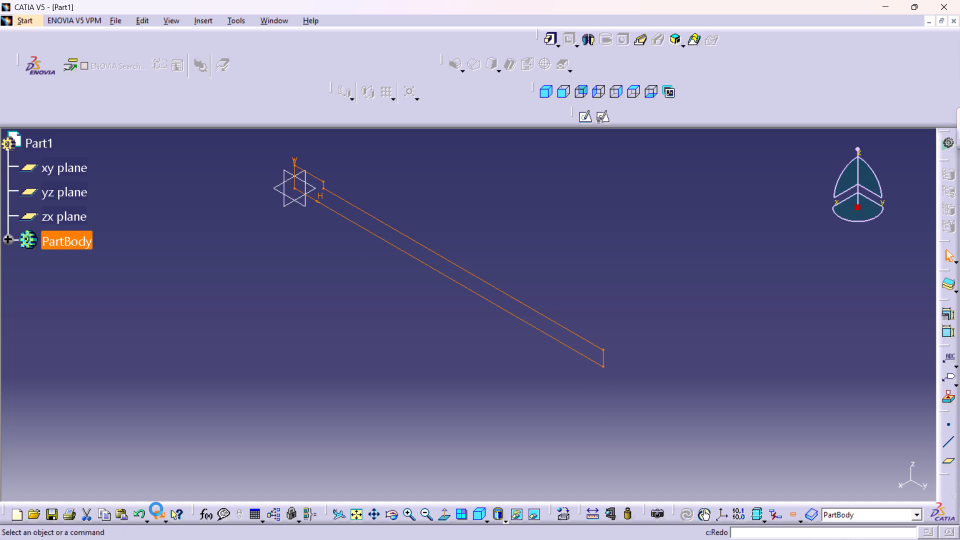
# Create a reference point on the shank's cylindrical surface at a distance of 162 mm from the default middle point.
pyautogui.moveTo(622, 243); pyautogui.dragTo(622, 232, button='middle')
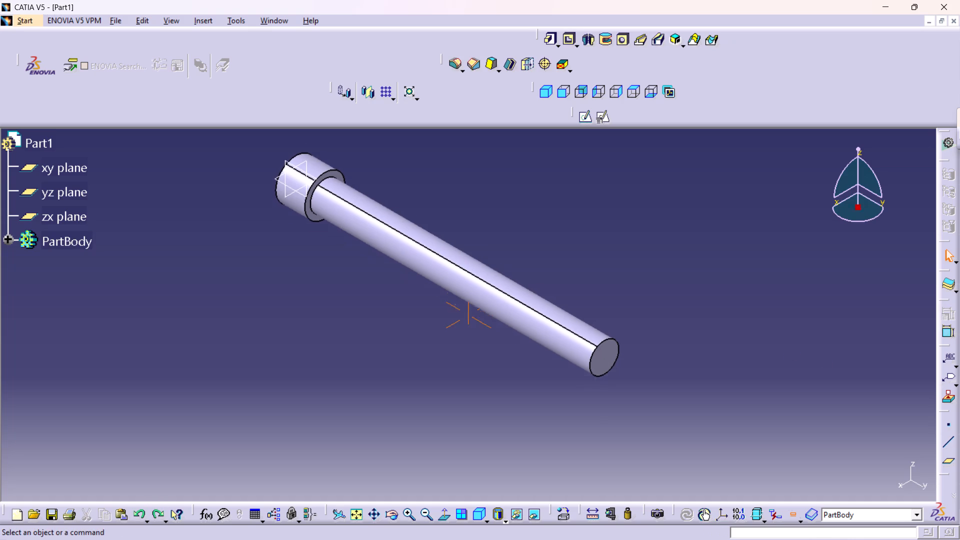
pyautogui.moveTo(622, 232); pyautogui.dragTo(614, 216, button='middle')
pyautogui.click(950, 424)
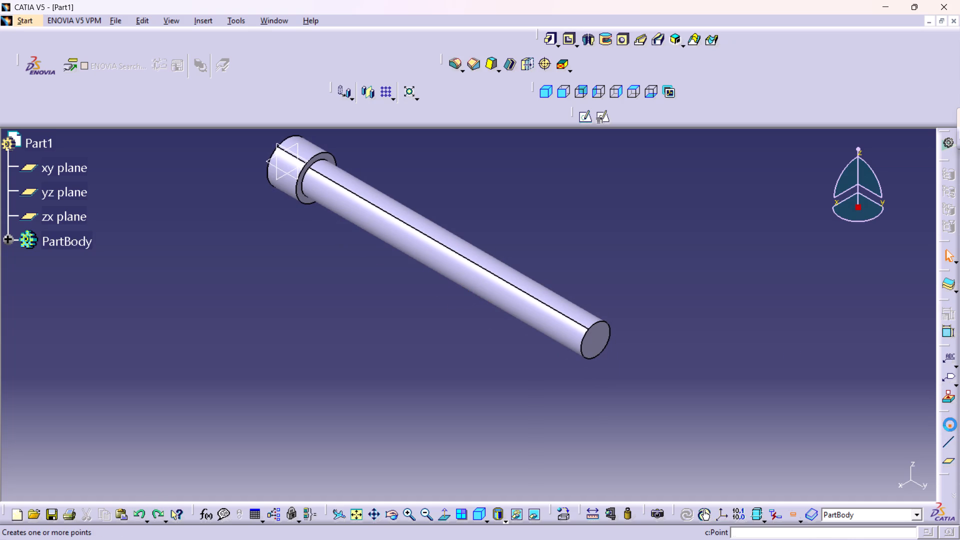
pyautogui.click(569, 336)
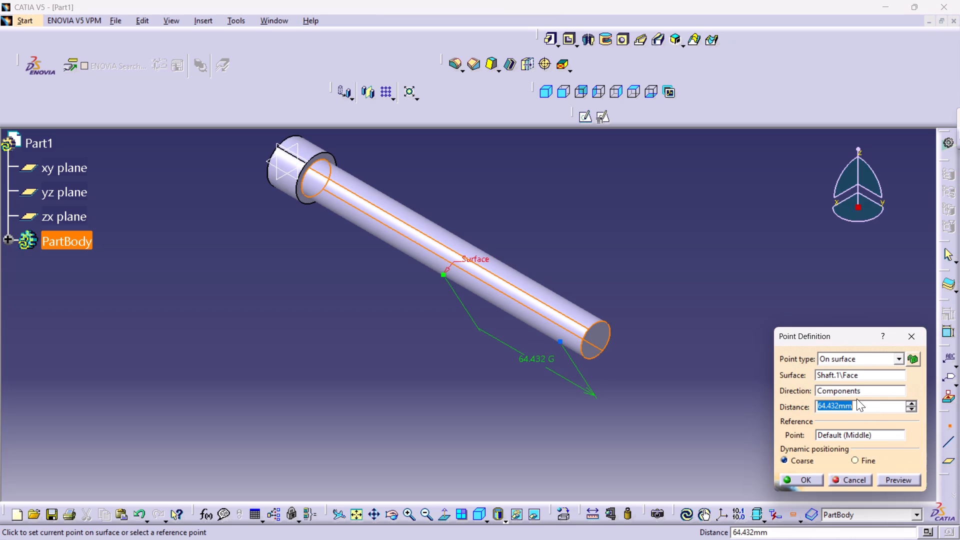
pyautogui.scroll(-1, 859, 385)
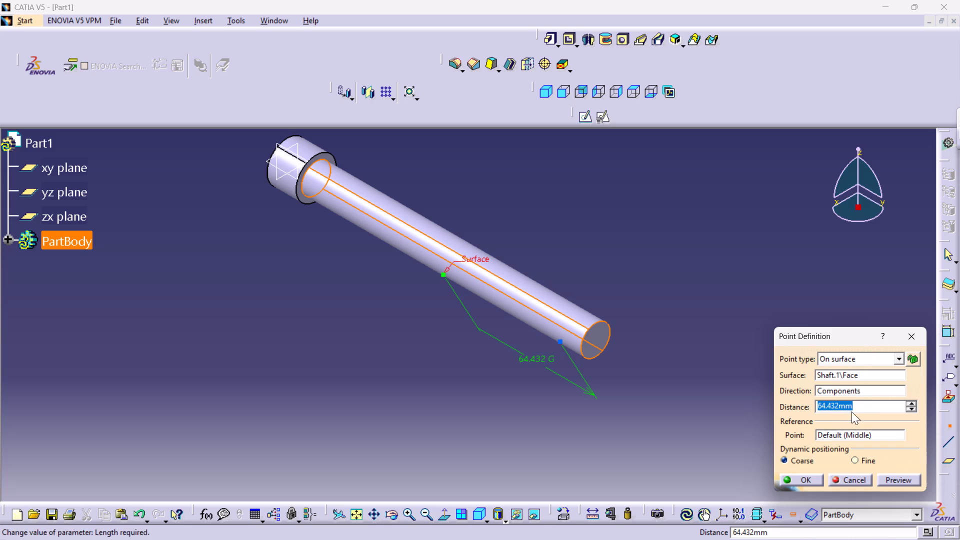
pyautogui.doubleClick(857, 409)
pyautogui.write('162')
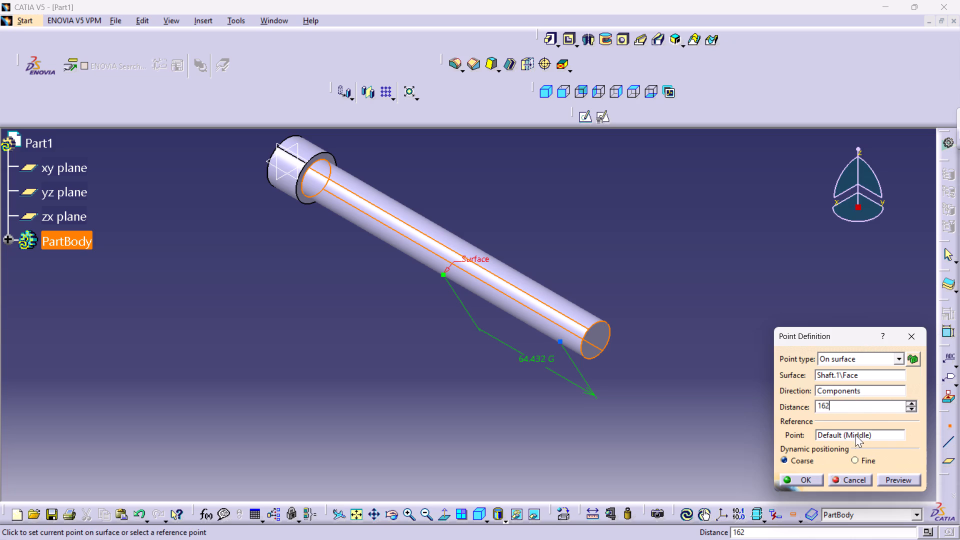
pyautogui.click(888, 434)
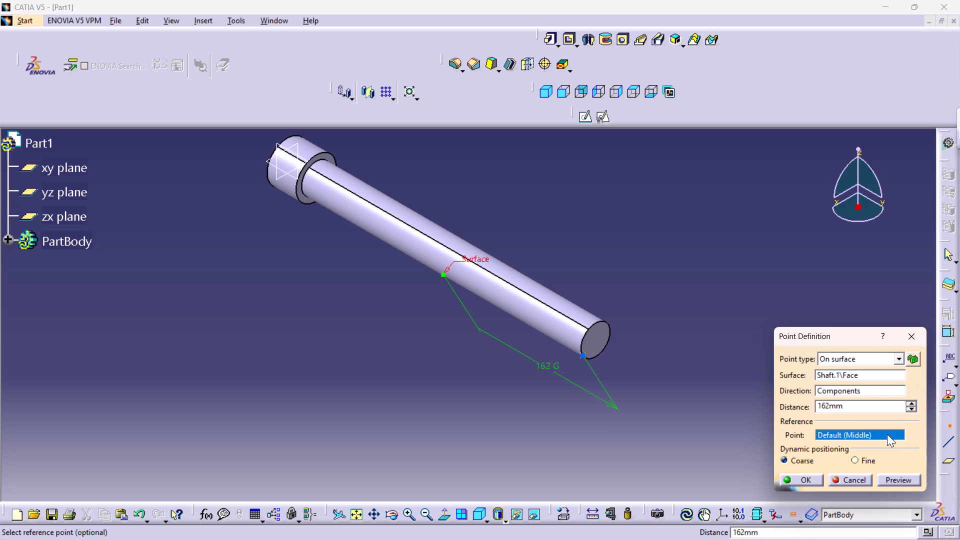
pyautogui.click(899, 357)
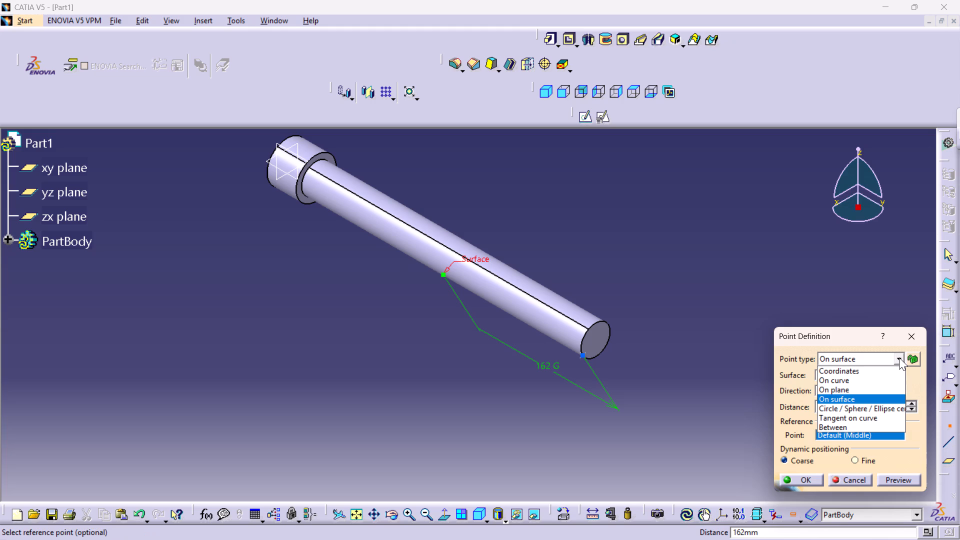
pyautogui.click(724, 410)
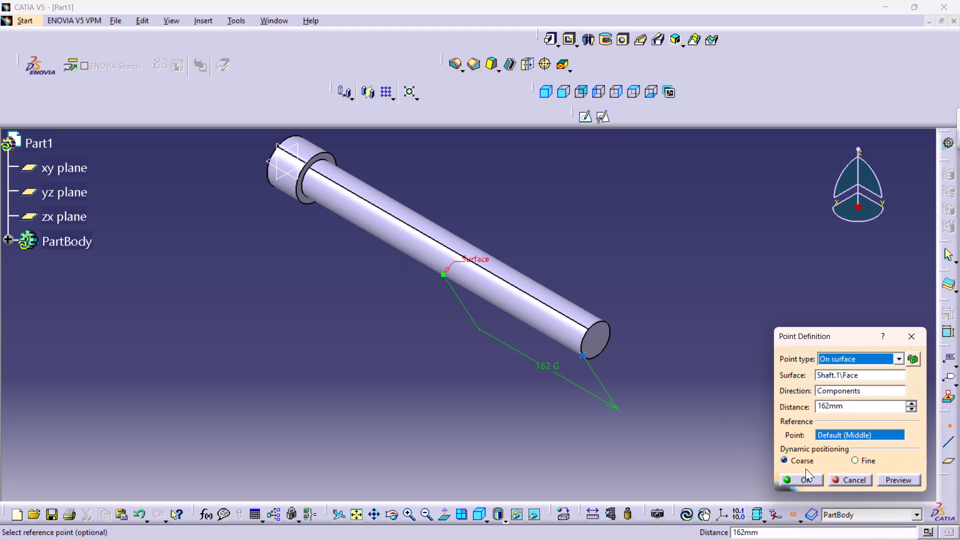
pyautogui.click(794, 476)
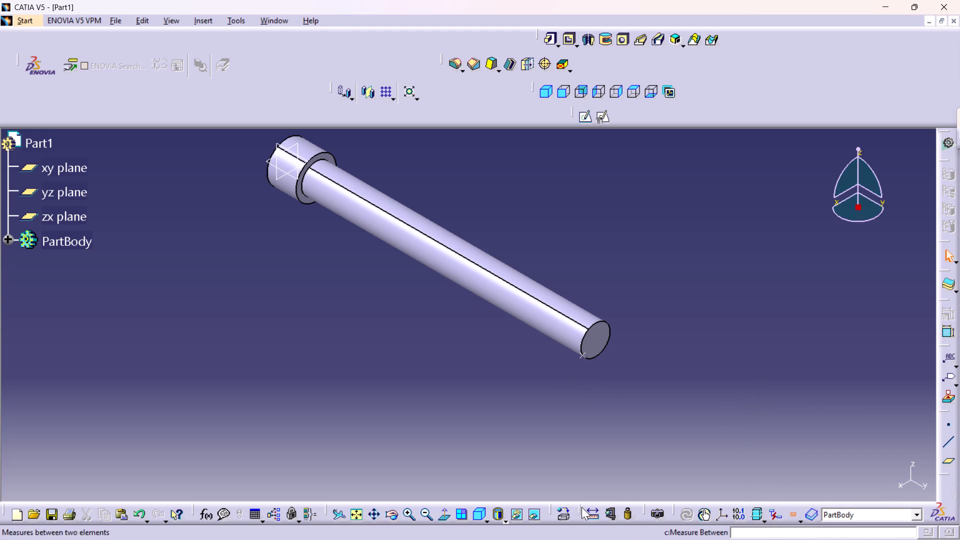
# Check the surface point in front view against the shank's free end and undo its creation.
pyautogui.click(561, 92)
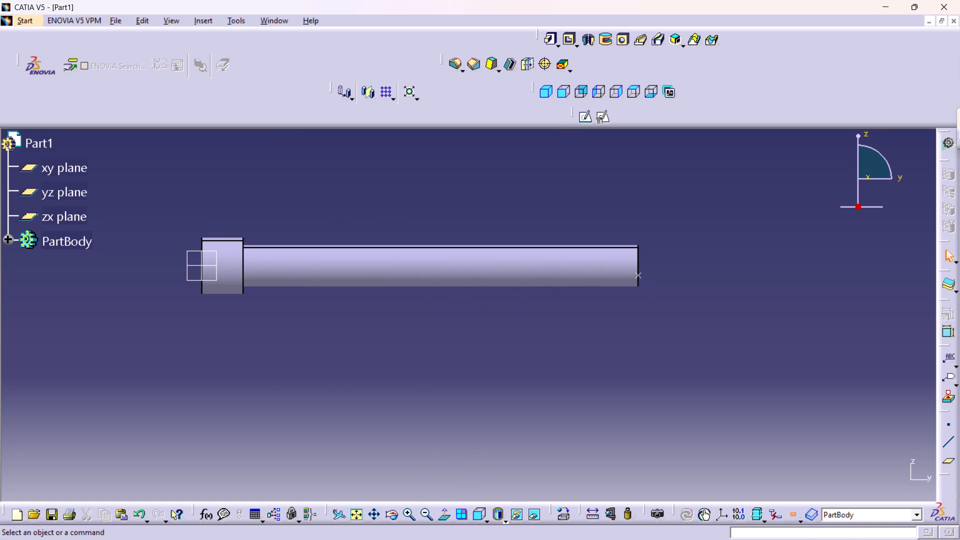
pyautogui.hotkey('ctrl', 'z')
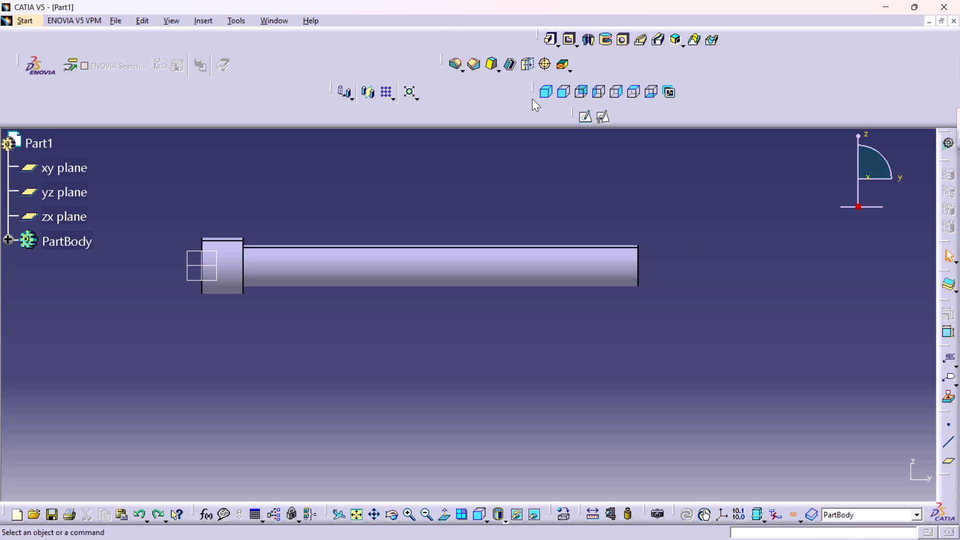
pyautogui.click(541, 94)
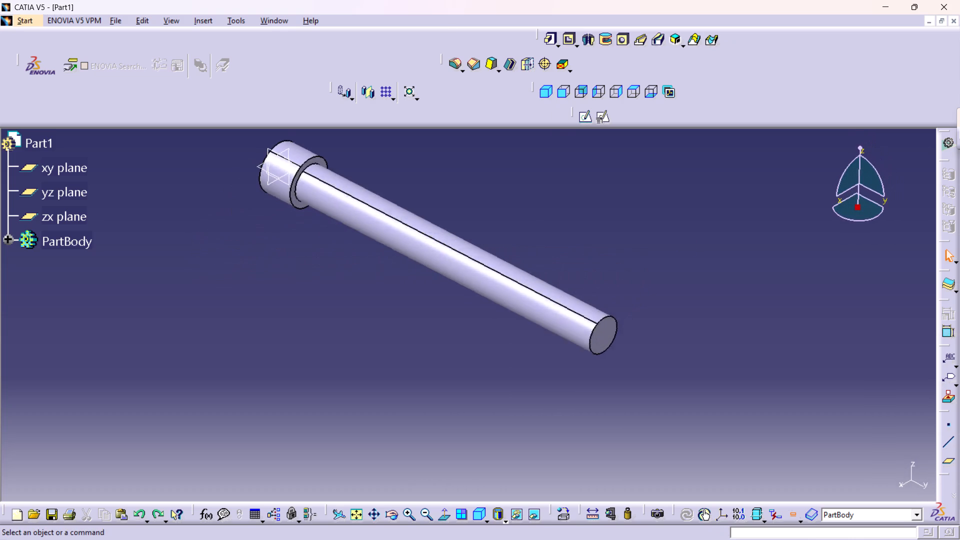
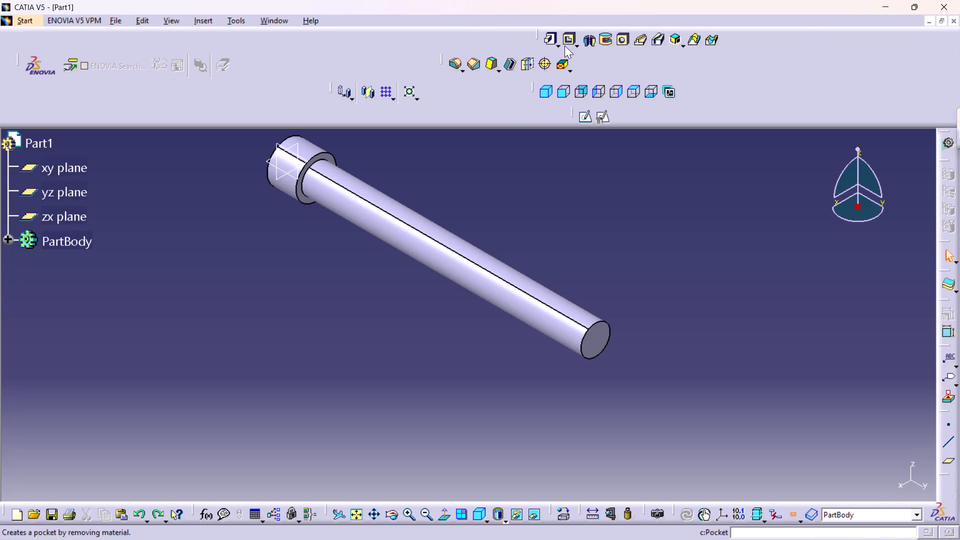
# Create a coordinate reference point at X 0 mm, Y 162 mm, Z 0 mm from the default origin.
pyautogui.moveTo(477, 350); pyautogui.dragTo(595, 363, button='middle')
pyautogui.moveTo(477, 350); pyautogui.dragTo(601, 369, button='right')
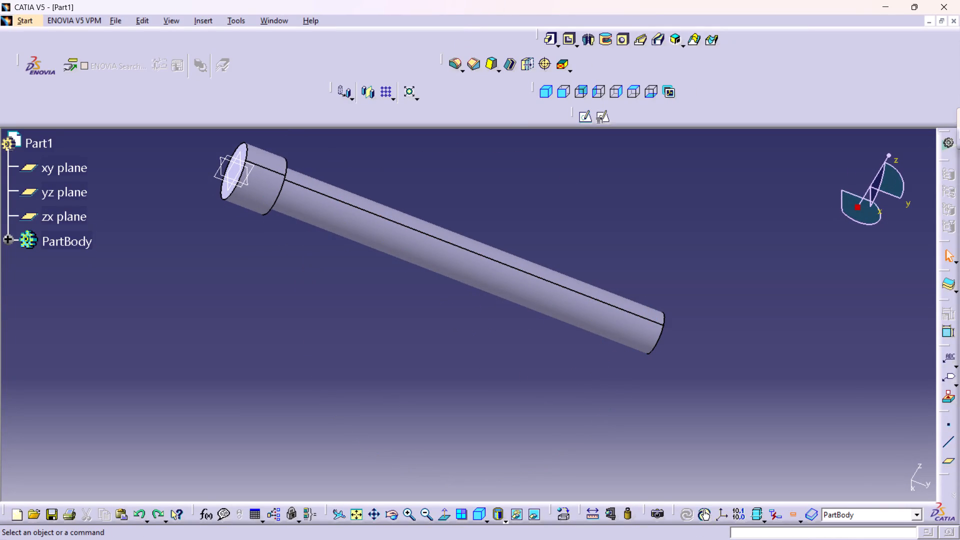
pyautogui.moveTo(704, 246); pyautogui.dragTo(700, 287, button='middle')
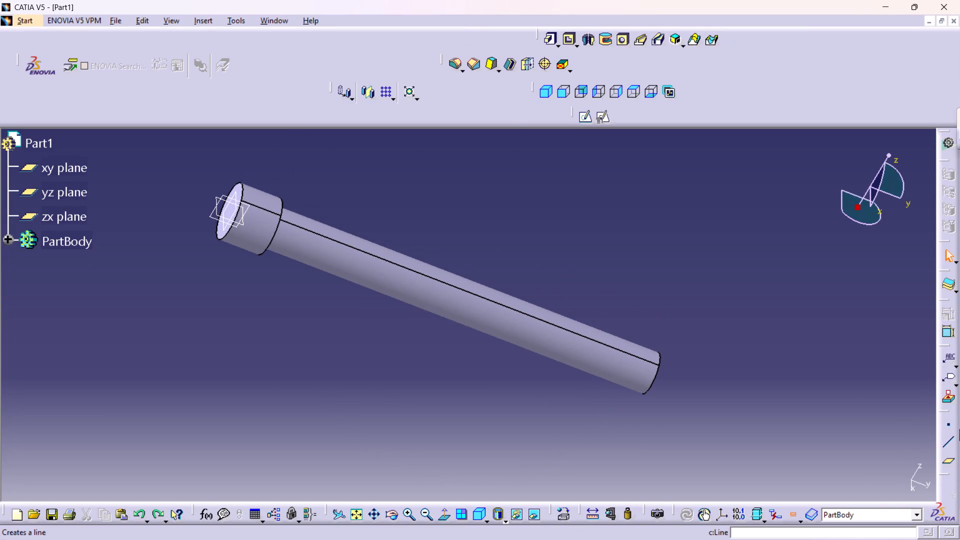
pyautogui.click(947, 425)
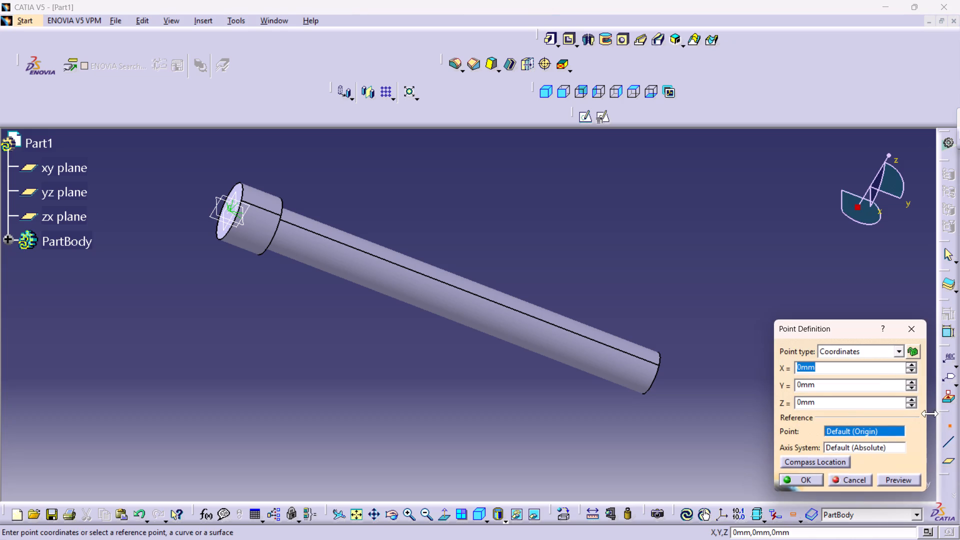
pyautogui.doubleClick(821, 402)
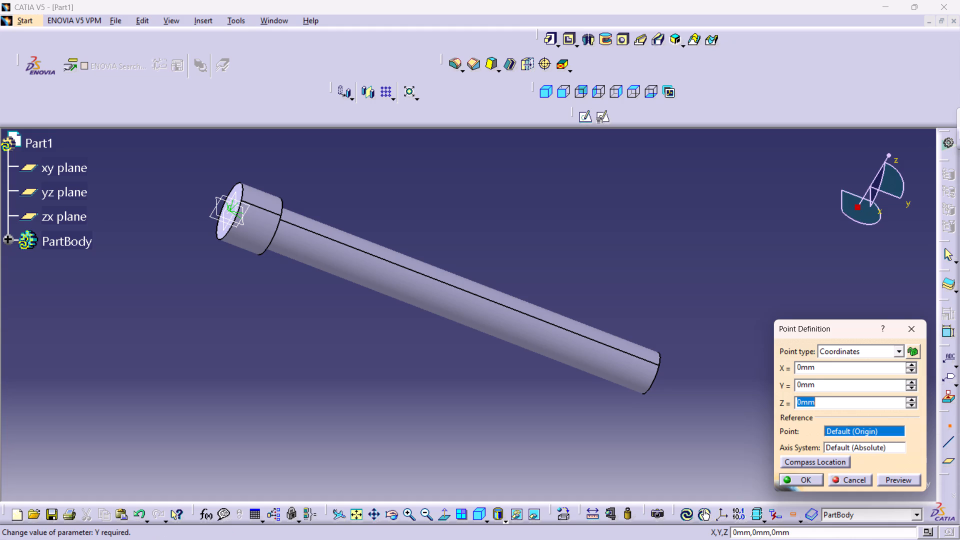
pyautogui.doubleClick(819, 387)
pyautogui.write('162')
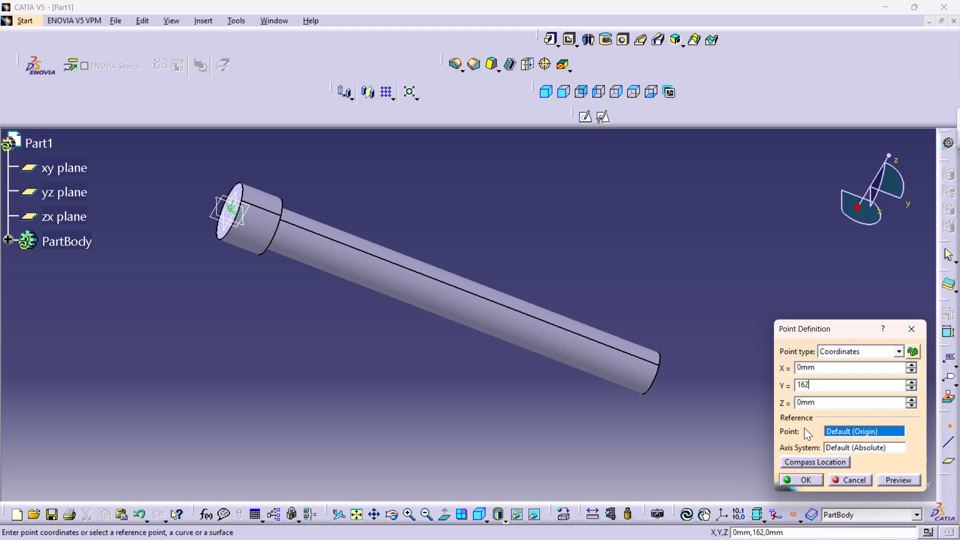
pyautogui.click(803, 481)
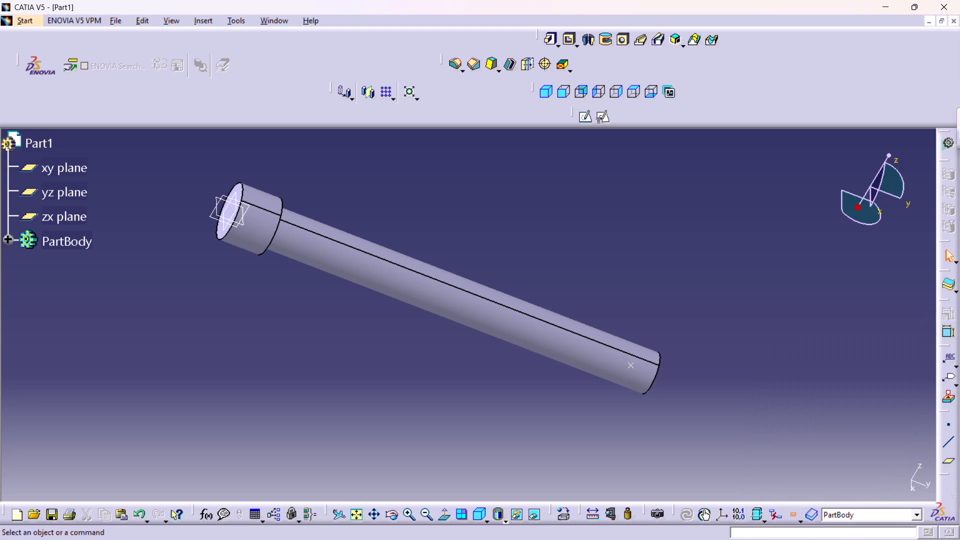
# View the pin from the front and switch to the Wireframe and Surface Design workbench.
pyautogui.click(561, 93)
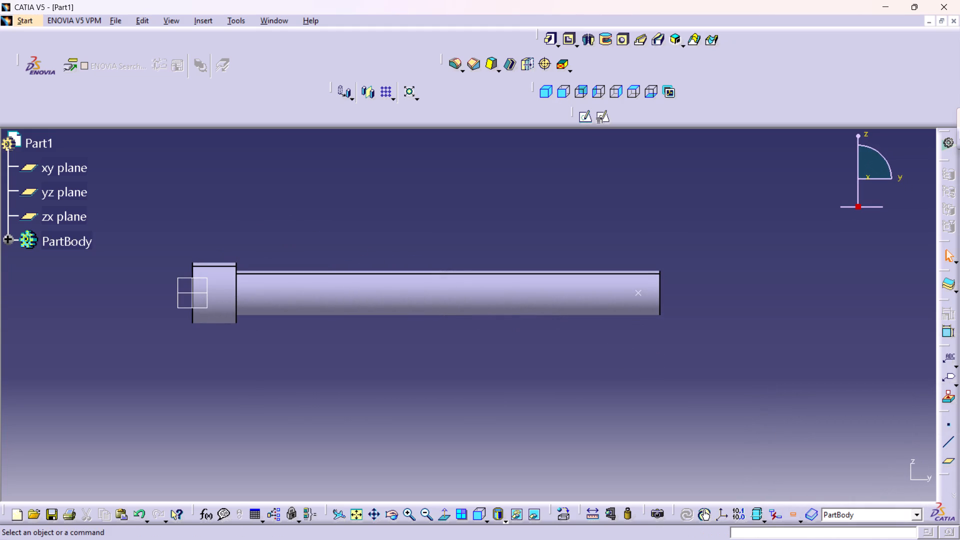
pyautogui.moveTo(774, 250); pyautogui.dragTo(769, 271, button='middle')
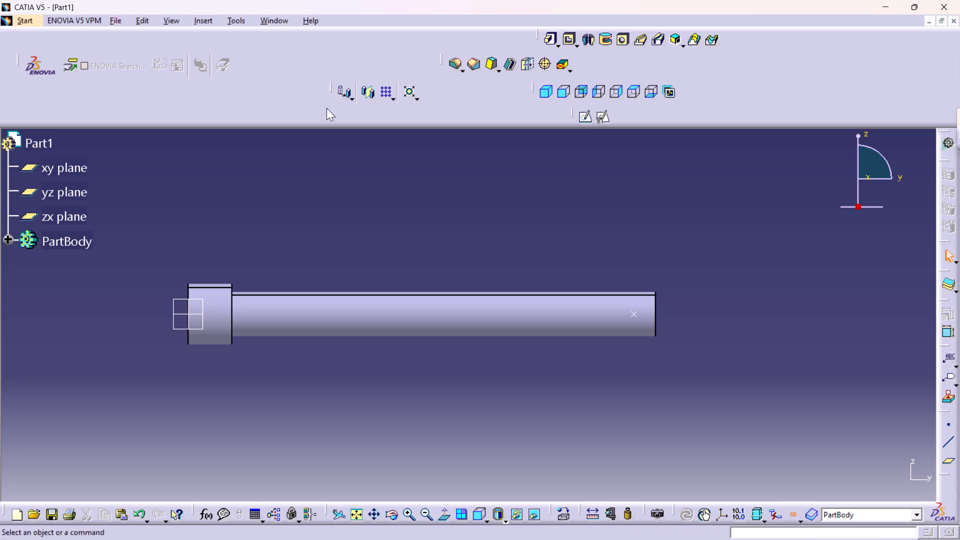
pyautogui.click(28, 19)
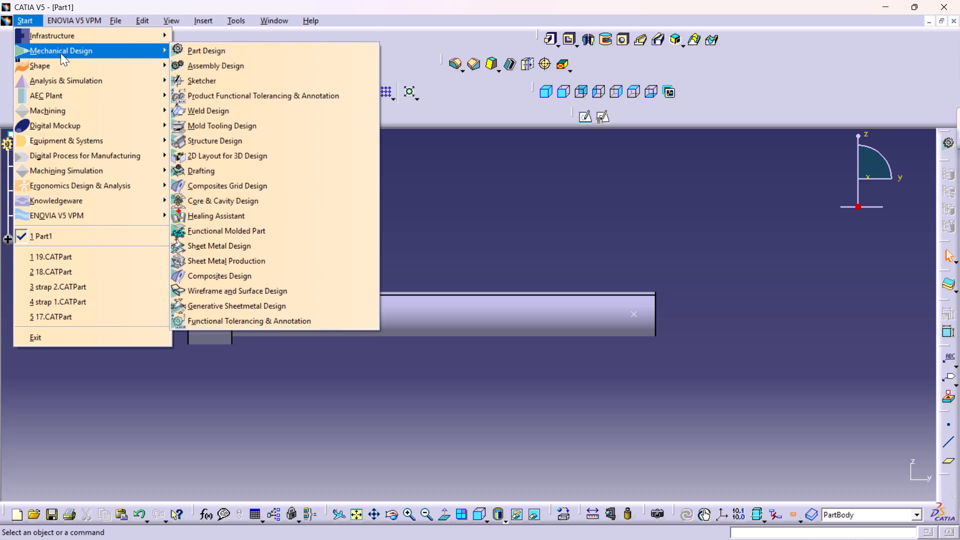
pyautogui.click(61, 53)
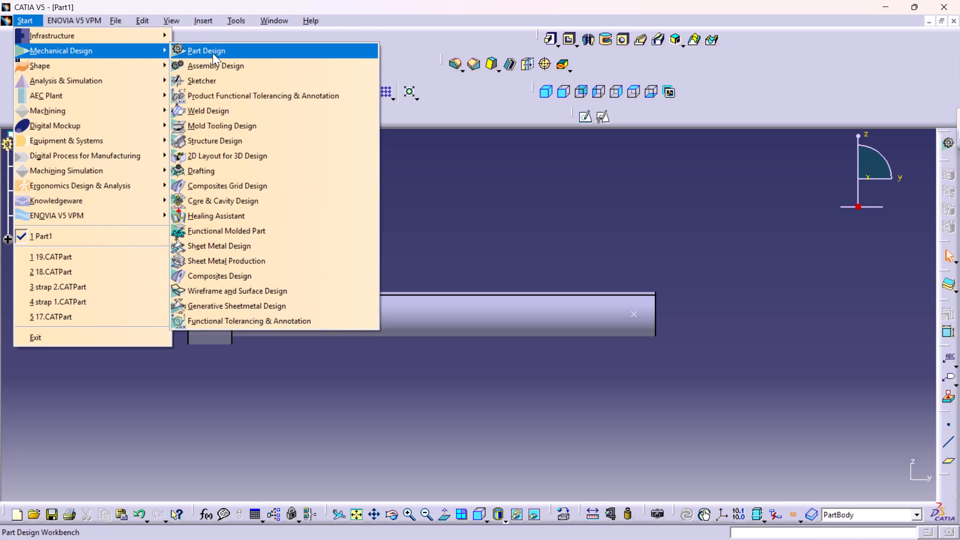
pyautogui.click(237, 291)
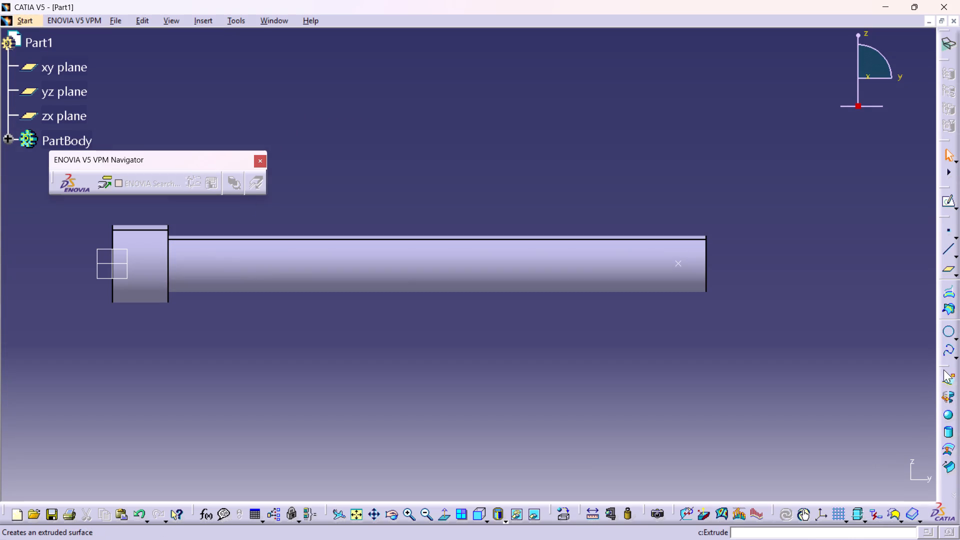
# Dock the surface-creation, wireframe and spline/helix command sets along the strip above the model view.
pyautogui.moveTo(944, 365); pyautogui.dragTo(658, 20)
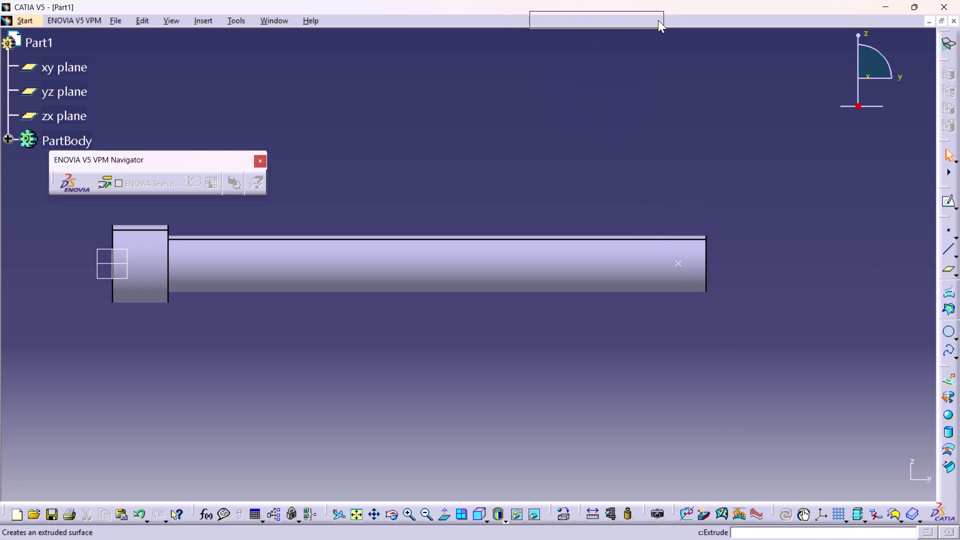
pyautogui.moveTo(658, 20); pyautogui.dragTo(628, 19)
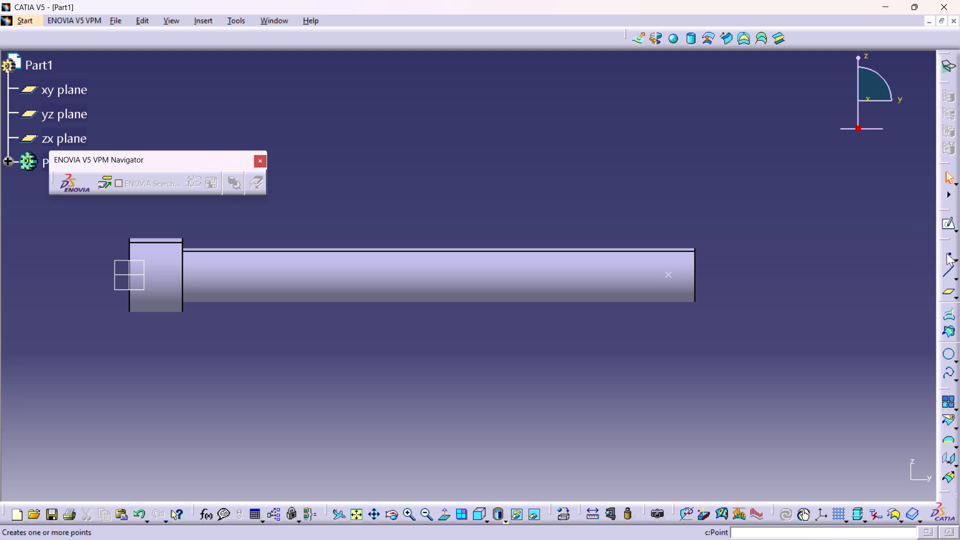
pyautogui.moveTo(941, 238); pyautogui.dragTo(569, 33)
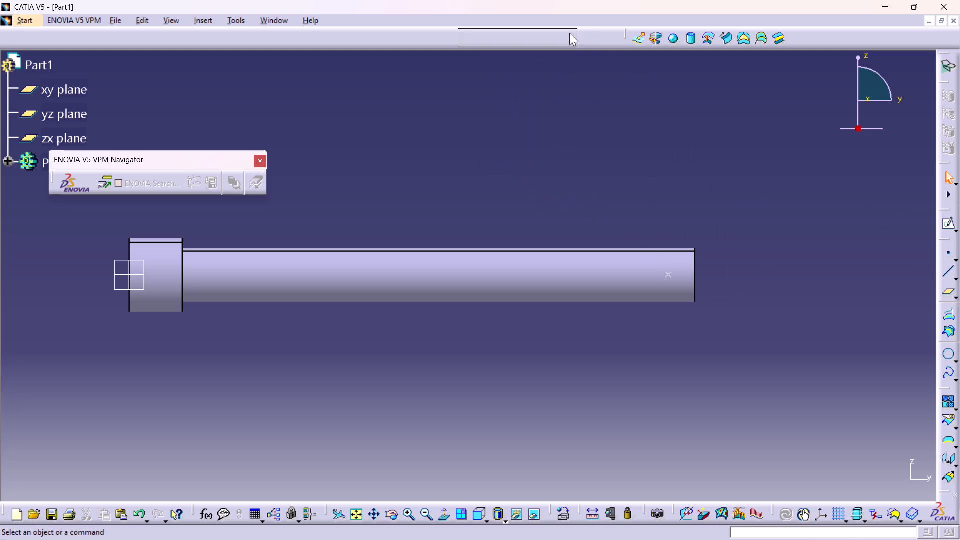
pyautogui.moveTo(569, 33); pyautogui.dragTo(531, 33)
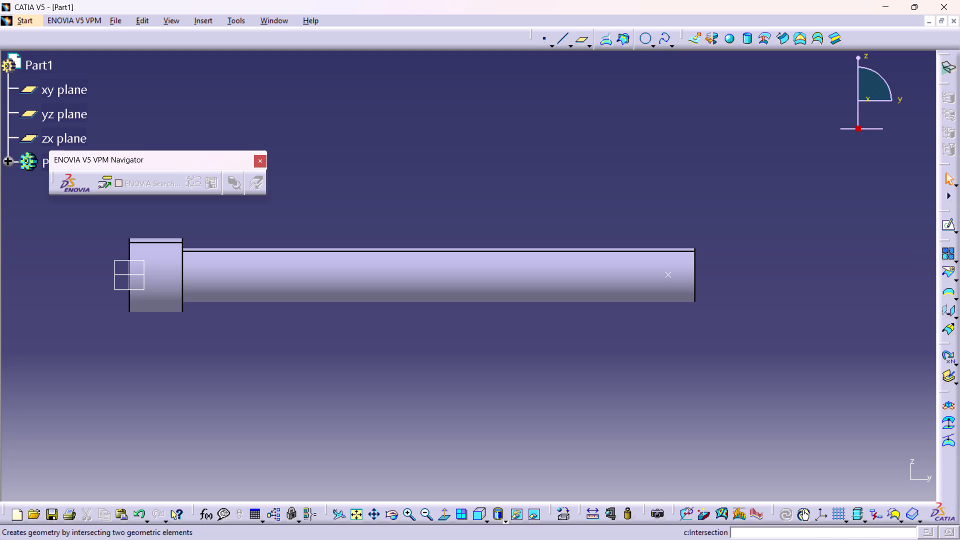
pyautogui.click(672, 36)
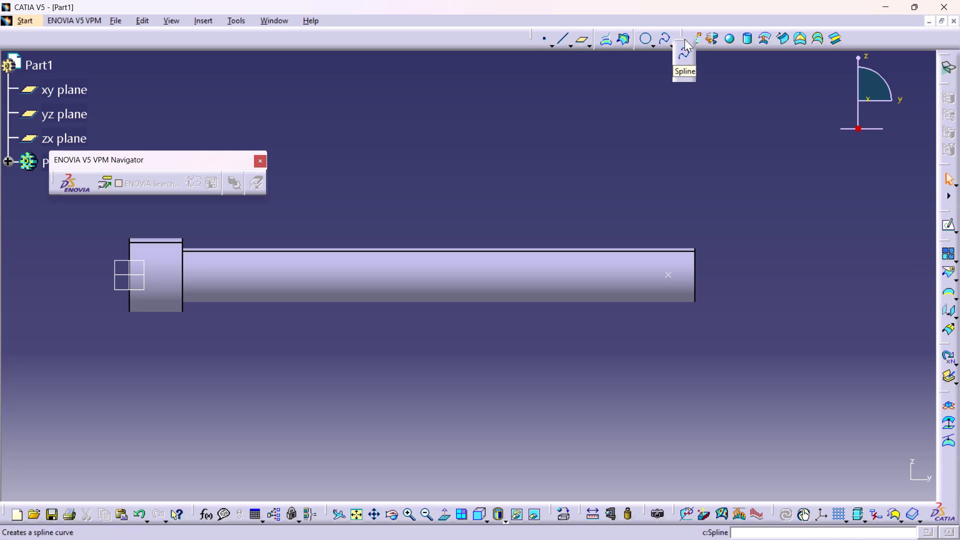
pyautogui.moveTo(681, 37); pyautogui.dragTo(479, 46)
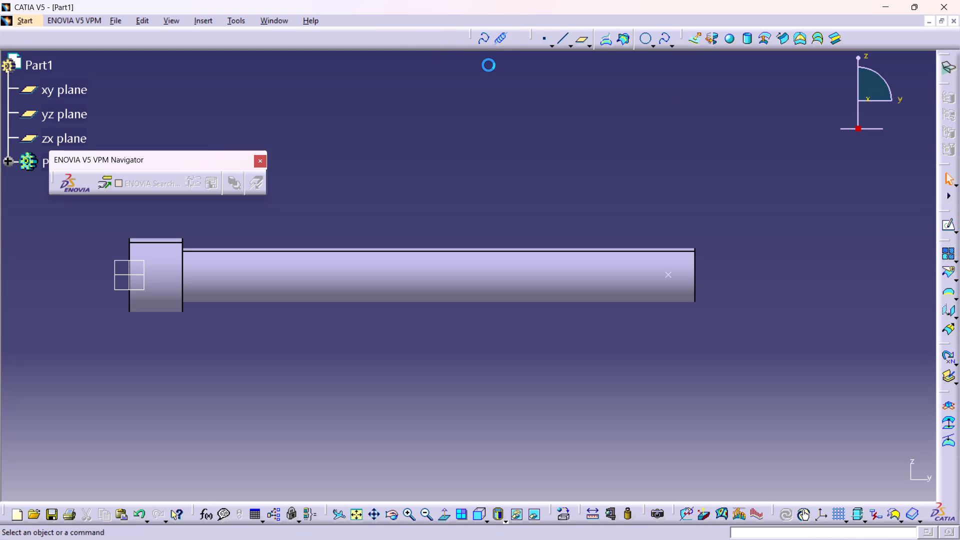
# Start a helix curve with clockwise orientation and a height of 34 mm.
pyautogui.click(500, 32)
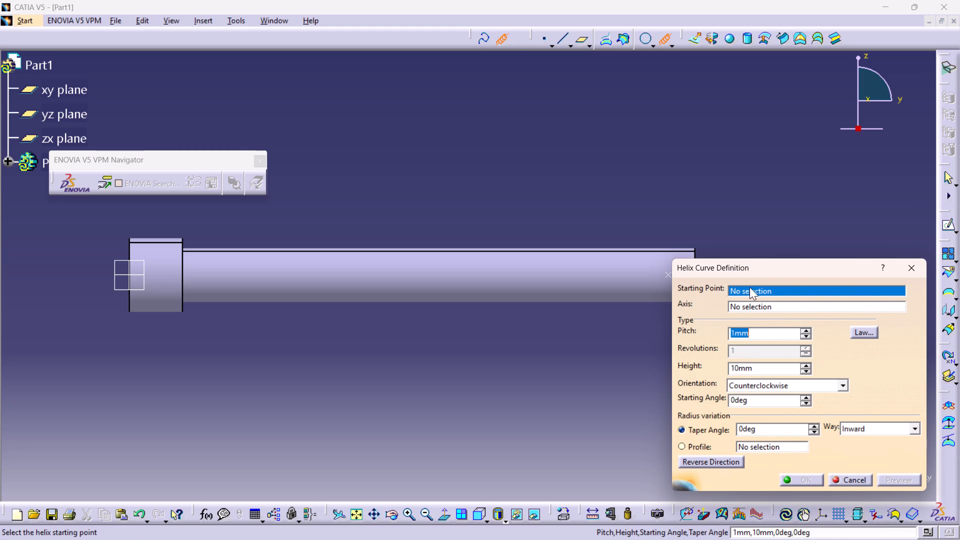
pyautogui.click(666, 276)
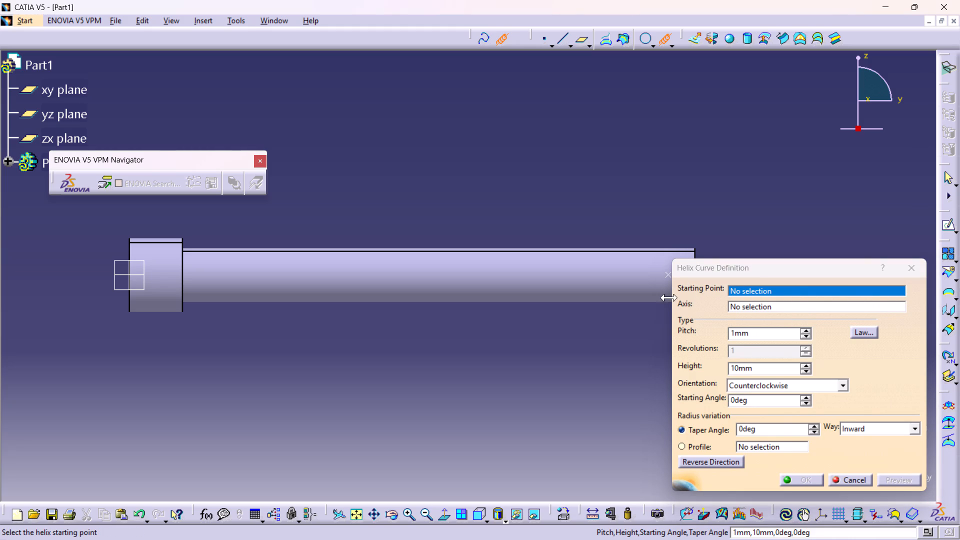
pyautogui.click(764, 287)
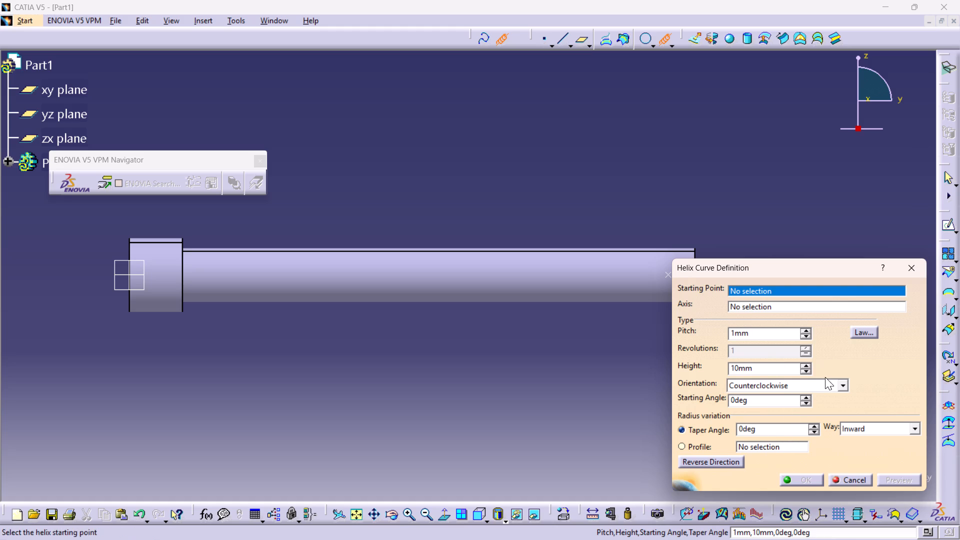
pyautogui.click(842, 383)
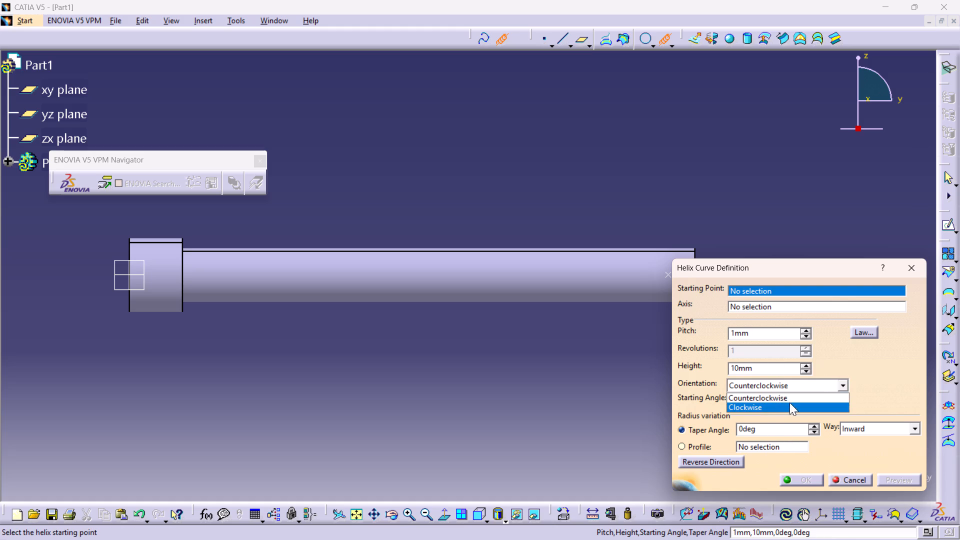
pyautogui.click(763, 408)
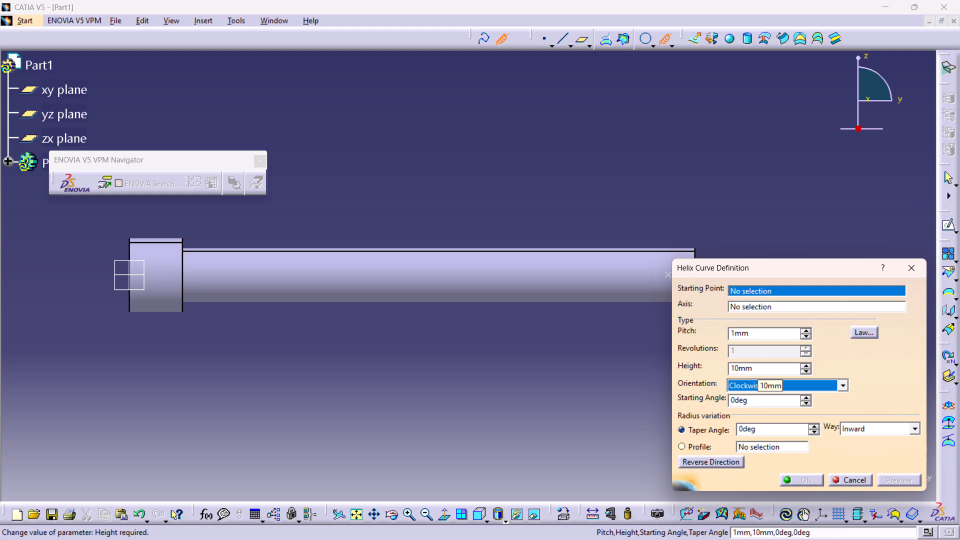
pyautogui.doubleClick(763, 369)
pyautogui.write('34')
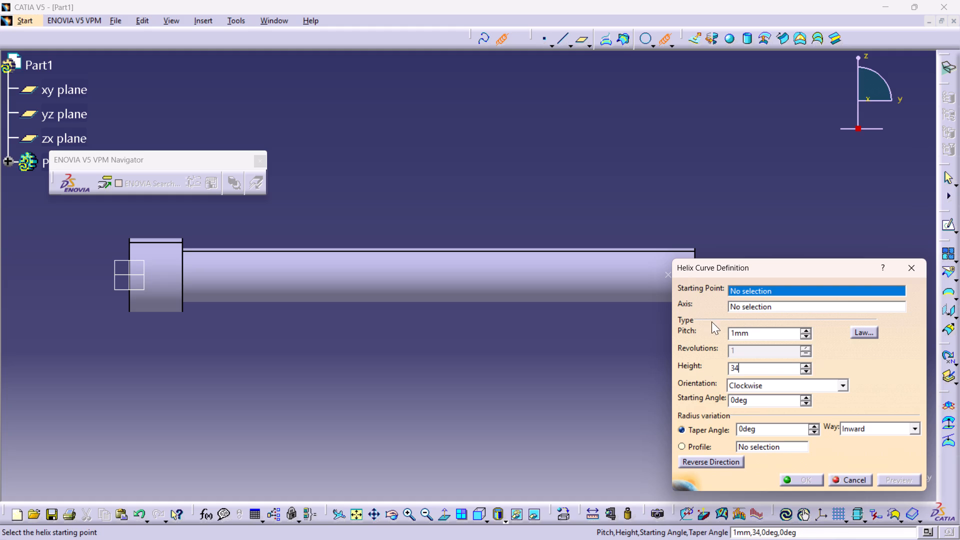
# Set the reference point near the shank's free end as the helix's starting point.
pyautogui.click(779, 304)
pyautogui.click(777, 307)
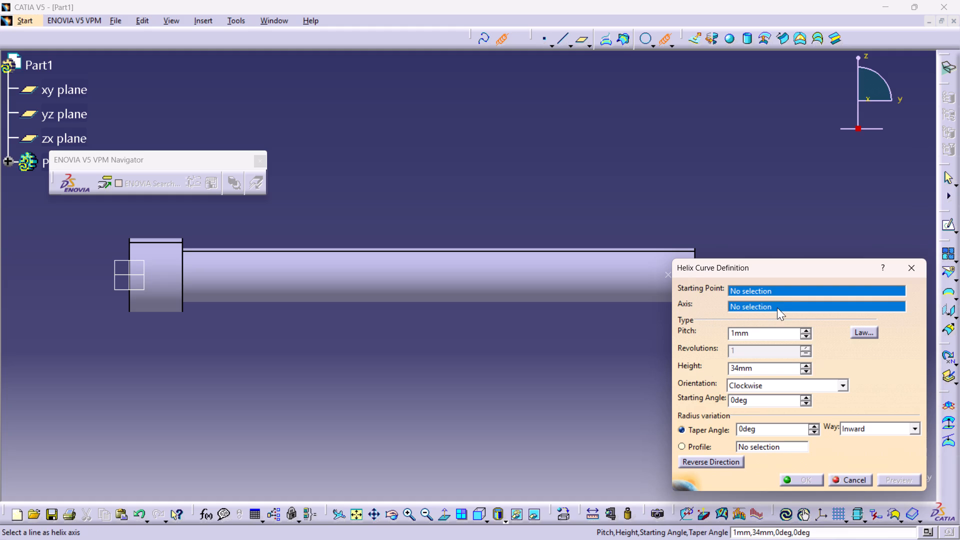
pyautogui.doubleClick(777, 307)
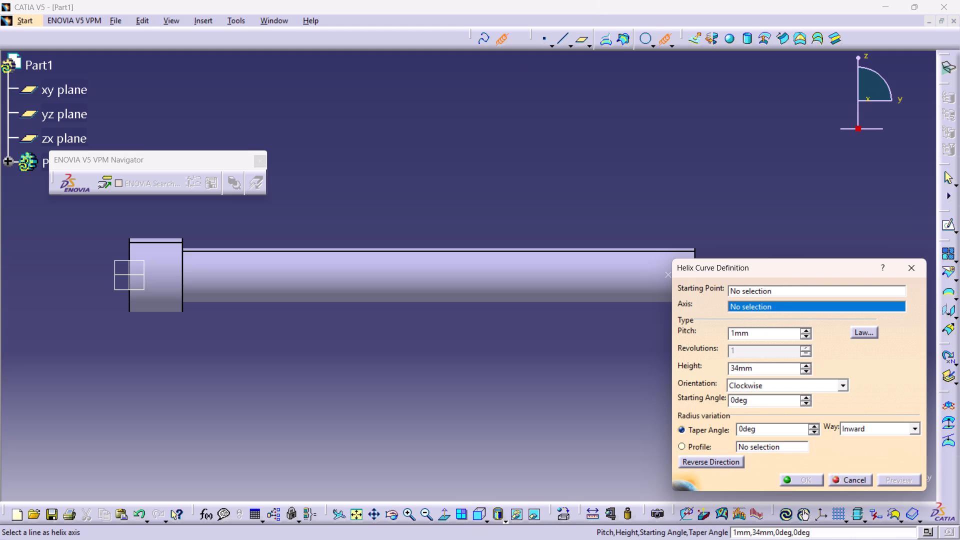
pyautogui.click(487, 516)
pyautogui.click(500, 410)
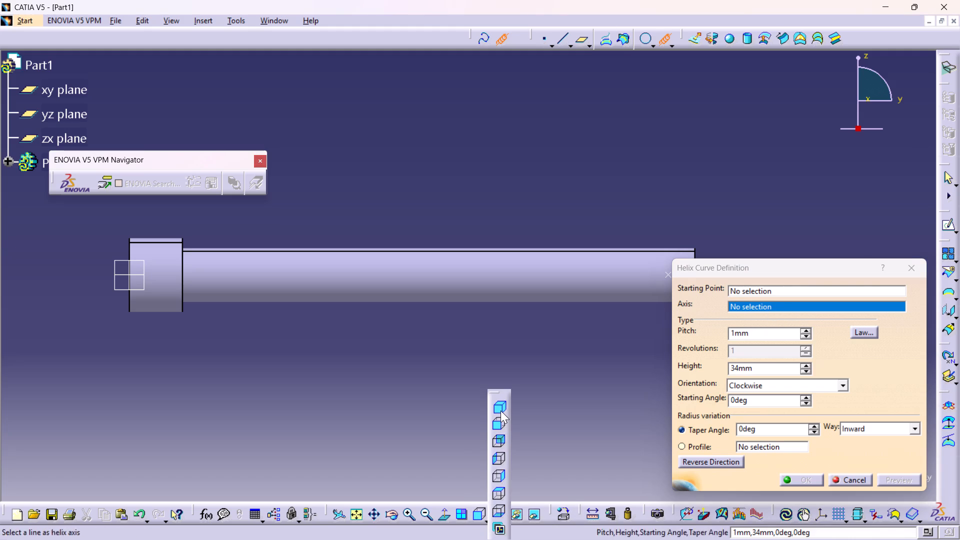
pyautogui.moveTo(304, 232); pyautogui.dragTo(325, 324, button='middle')
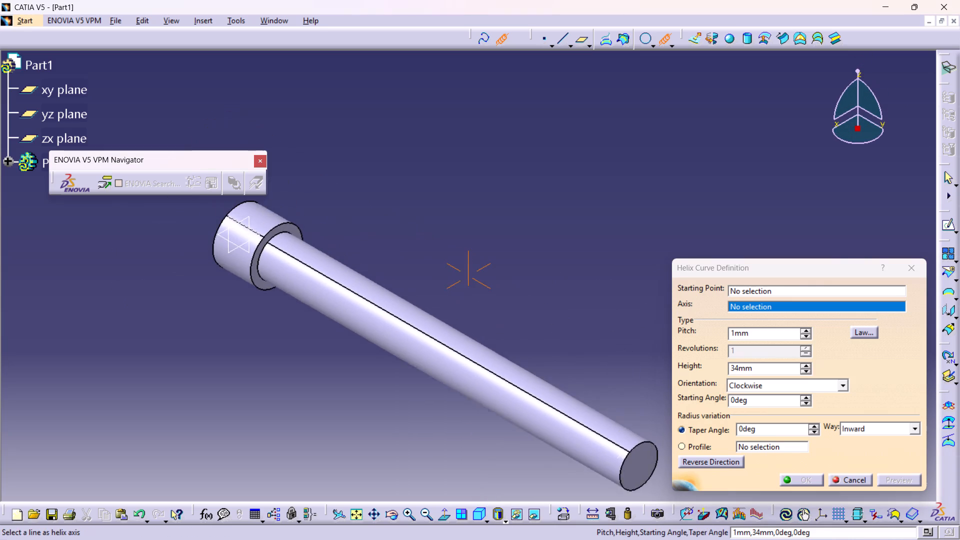
pyautogui.moveTo(325, 324); pyautogui.dragTo(329, 337, button='middle')
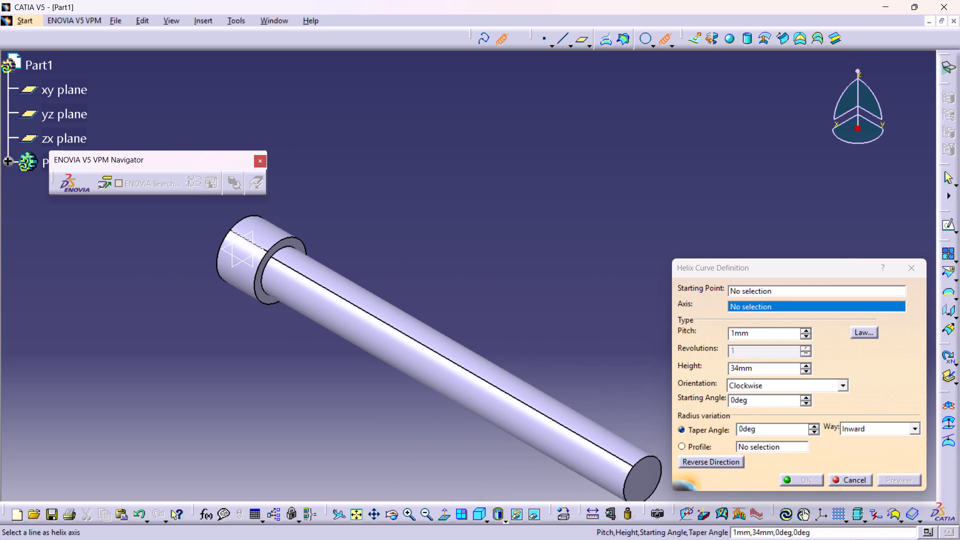
pyautogui.moveTo(492, 404); pyautogui.dragTo(444, 329, button='middle')
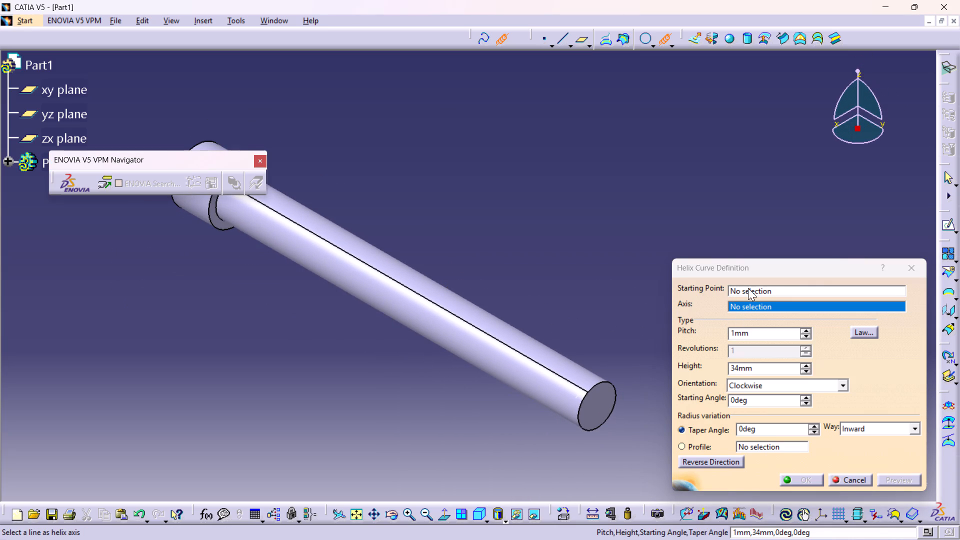
pyautogui.click(750, 292)
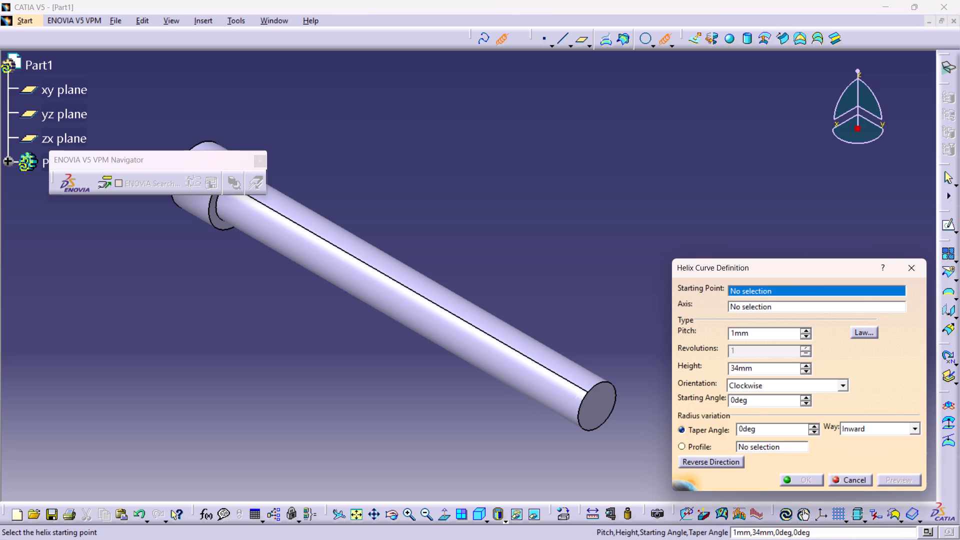
pyautogui.click(487, 513)
pyautogui.click(500, 424)
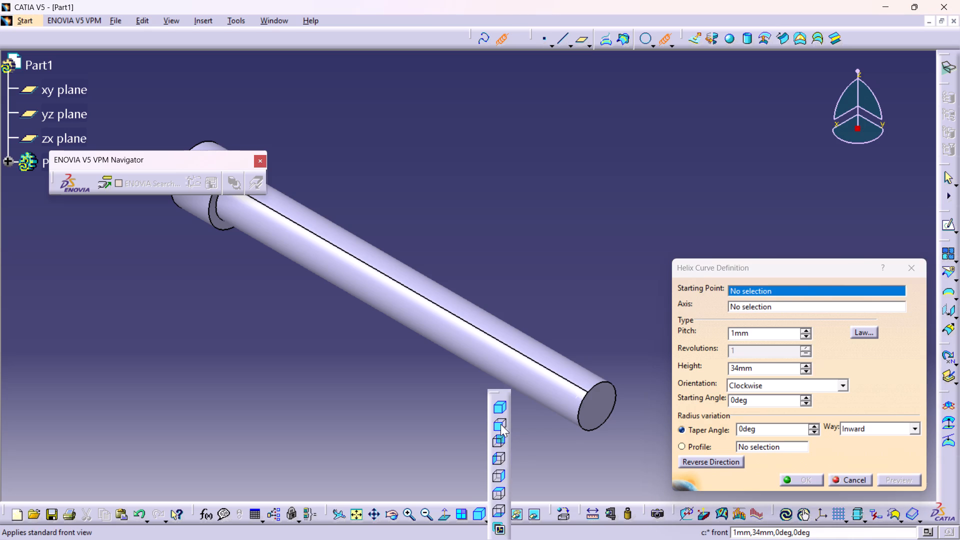
pyautogui.moveTo(628, 343); pyautogui.dragTo(466, 362, button='middle')
pyautogui.click(506, 319)
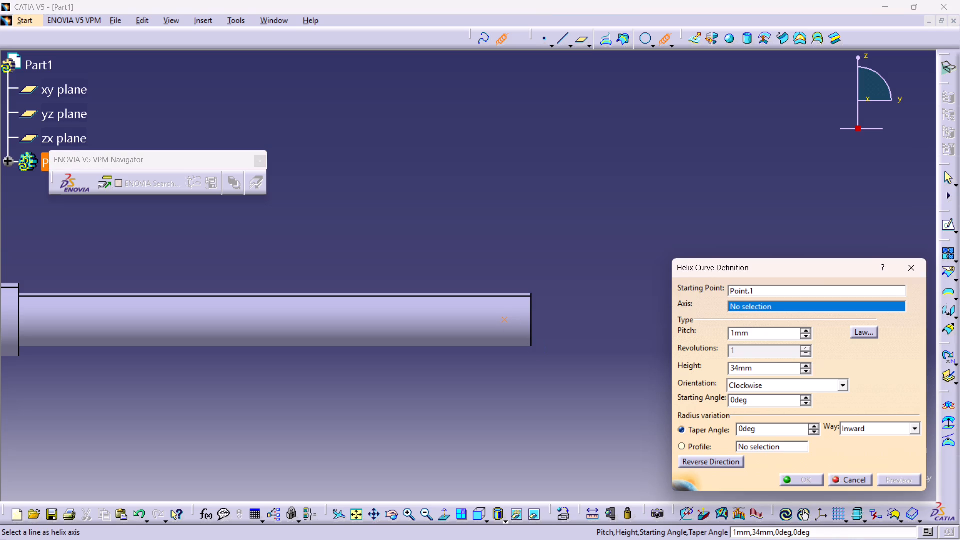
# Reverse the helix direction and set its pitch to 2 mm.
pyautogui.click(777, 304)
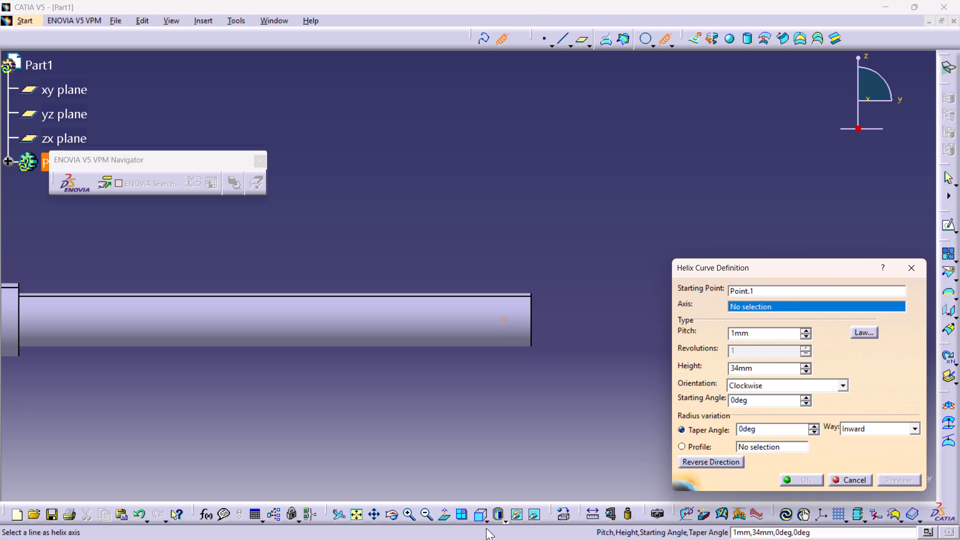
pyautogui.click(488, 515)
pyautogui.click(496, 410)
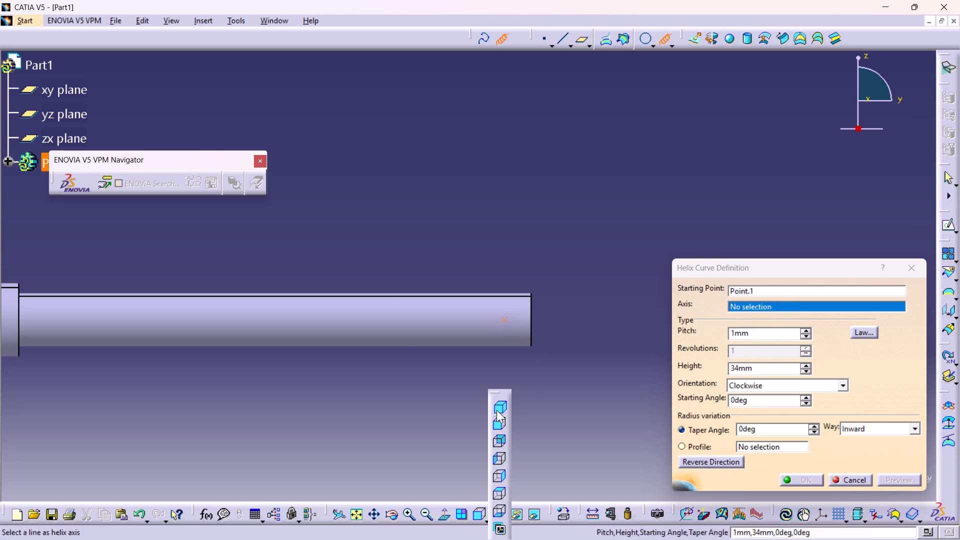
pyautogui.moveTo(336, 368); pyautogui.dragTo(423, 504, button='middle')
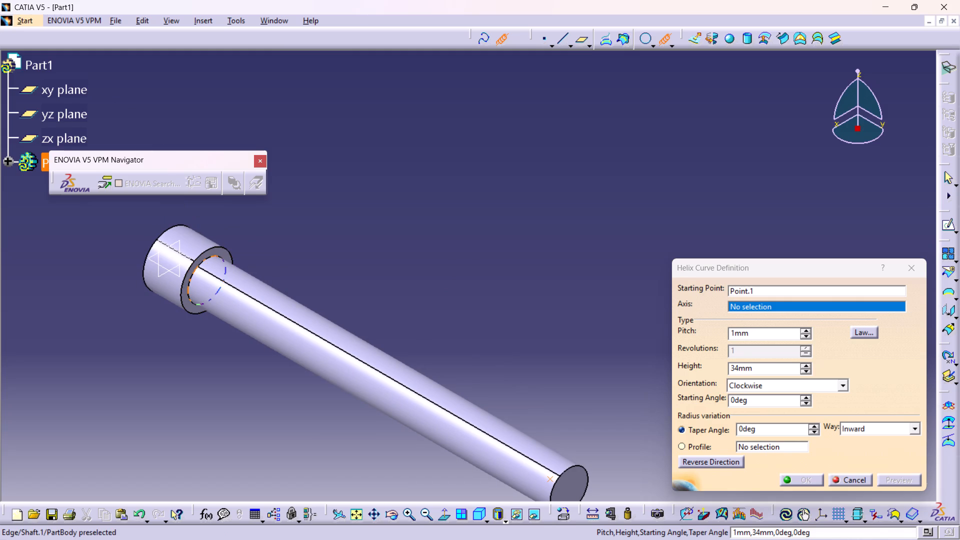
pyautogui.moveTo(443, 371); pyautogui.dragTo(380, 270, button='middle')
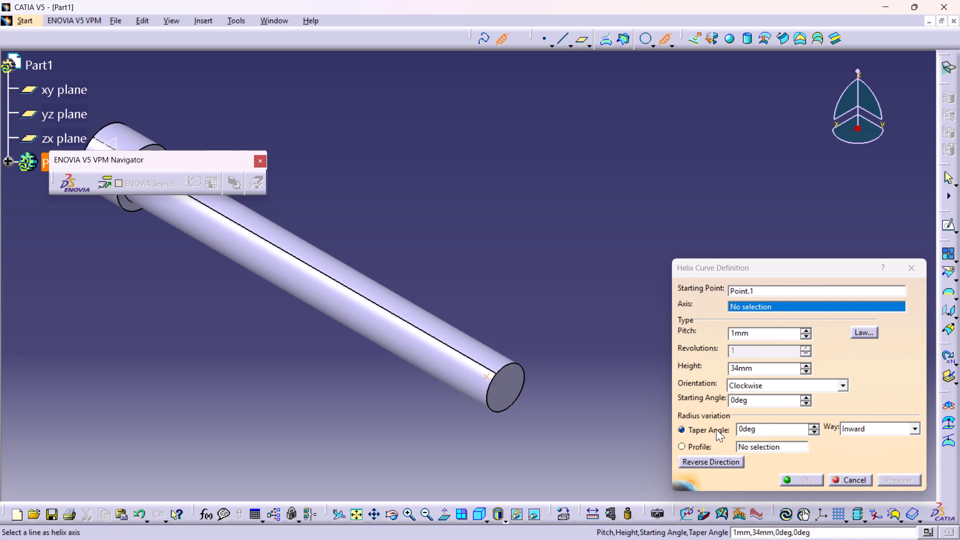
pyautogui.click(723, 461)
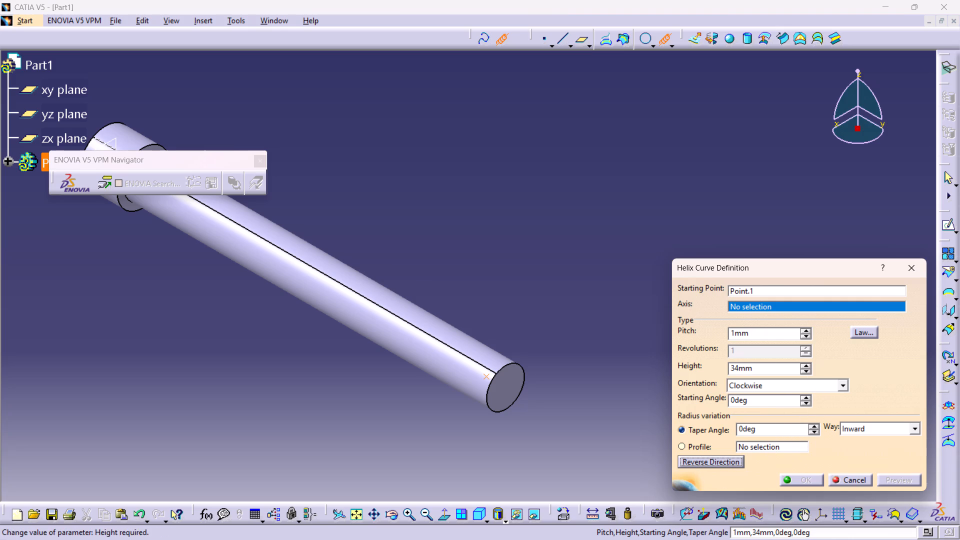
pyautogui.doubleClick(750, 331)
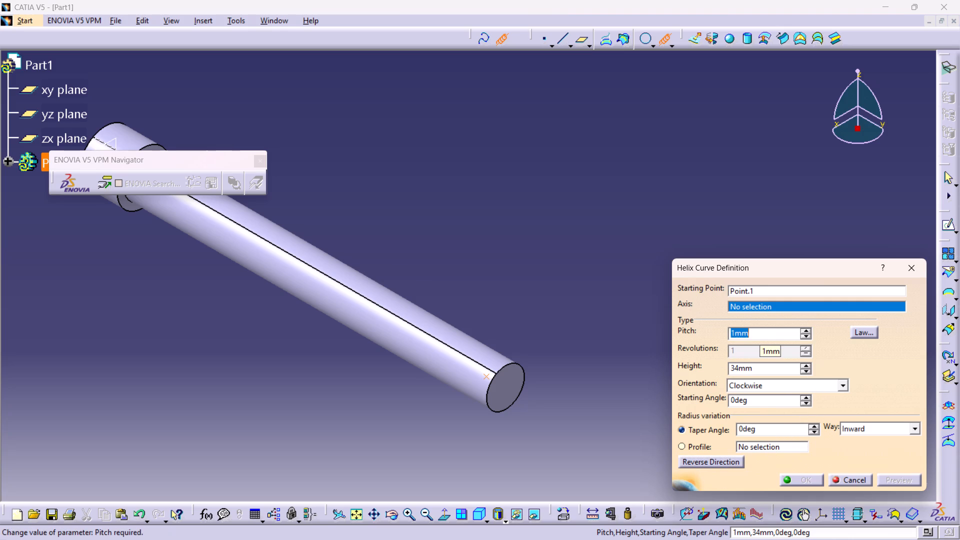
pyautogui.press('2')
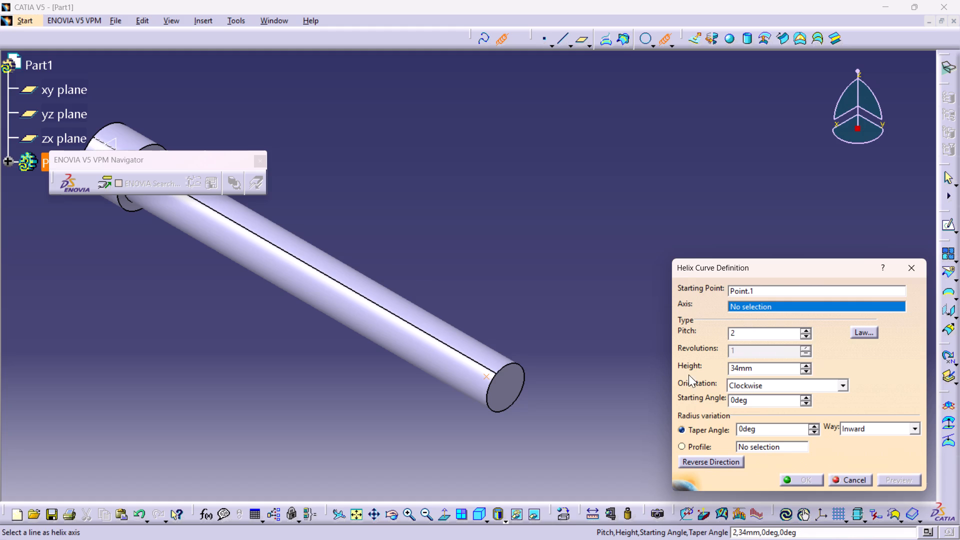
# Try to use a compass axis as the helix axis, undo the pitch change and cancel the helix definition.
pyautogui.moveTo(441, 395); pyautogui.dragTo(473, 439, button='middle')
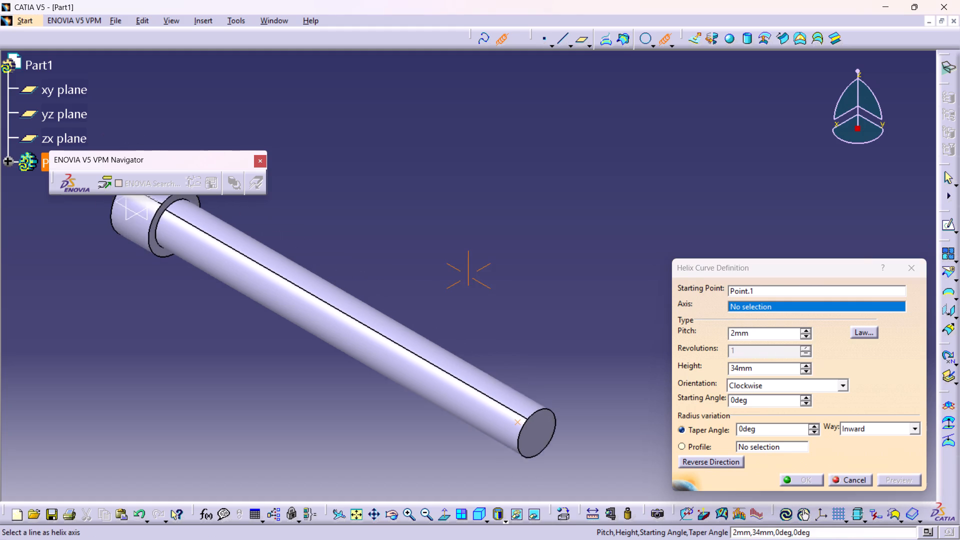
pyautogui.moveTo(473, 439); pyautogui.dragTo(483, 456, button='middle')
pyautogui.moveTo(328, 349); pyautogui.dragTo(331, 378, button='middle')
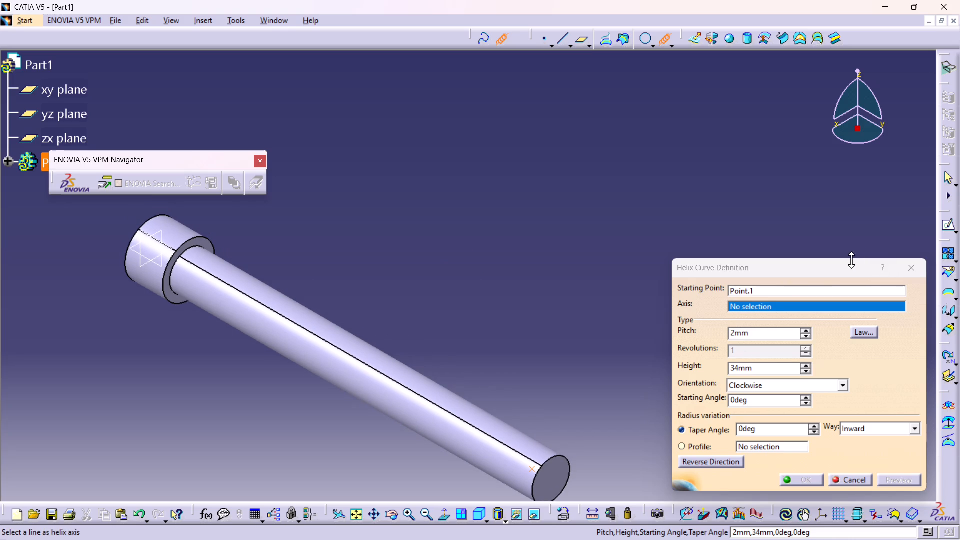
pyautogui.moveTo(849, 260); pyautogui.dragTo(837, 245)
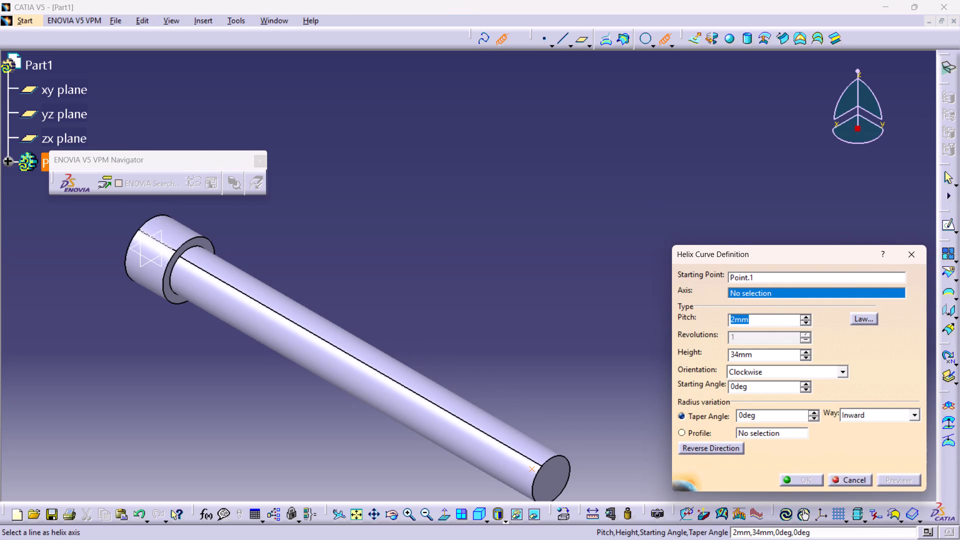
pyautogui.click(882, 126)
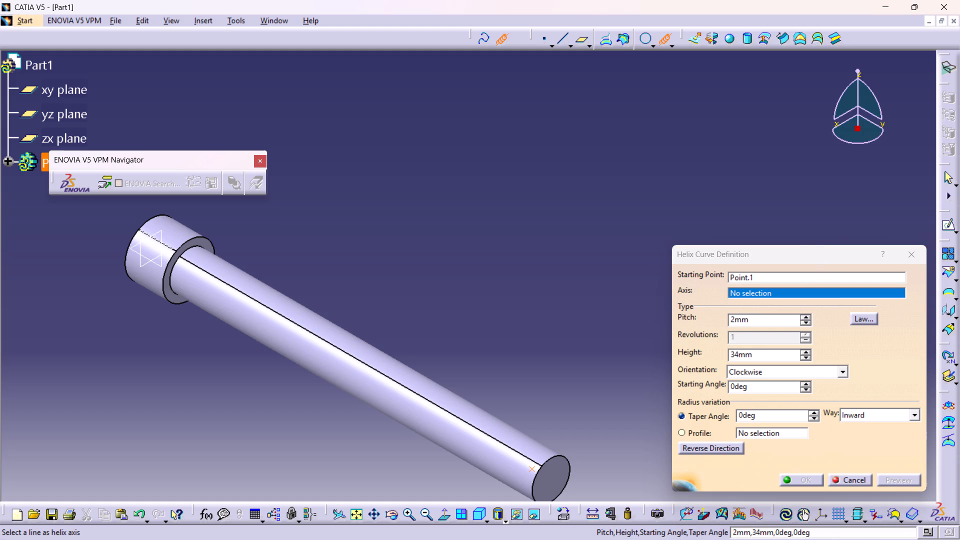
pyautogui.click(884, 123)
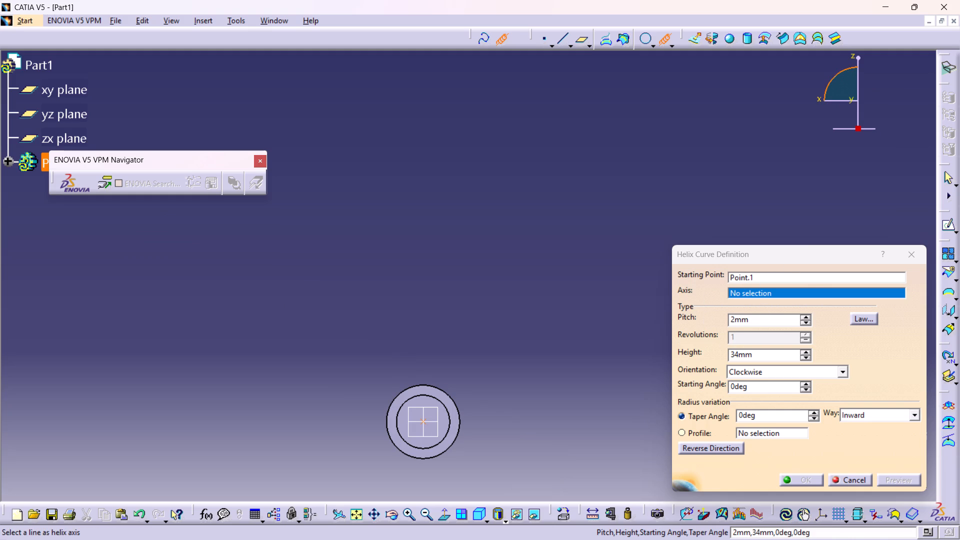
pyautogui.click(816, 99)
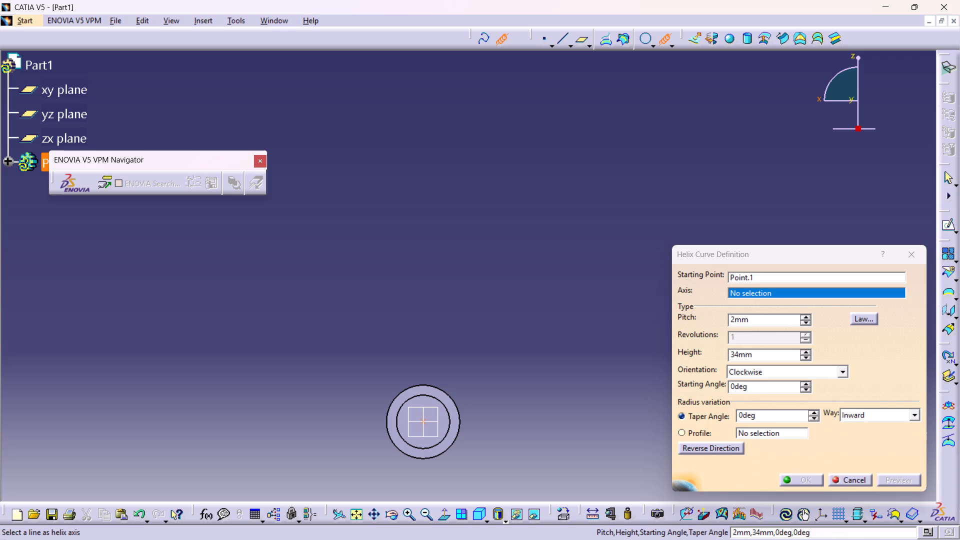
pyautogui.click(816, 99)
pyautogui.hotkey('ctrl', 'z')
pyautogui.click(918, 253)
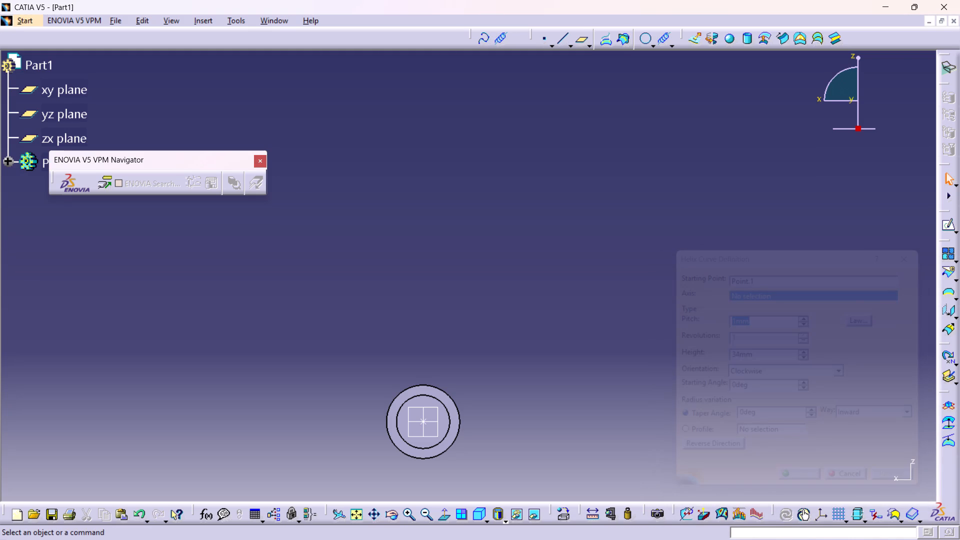
# Undo the creation of the reference point near the shank's free end.
pyautogui.hotkey('ctrl', 'z')
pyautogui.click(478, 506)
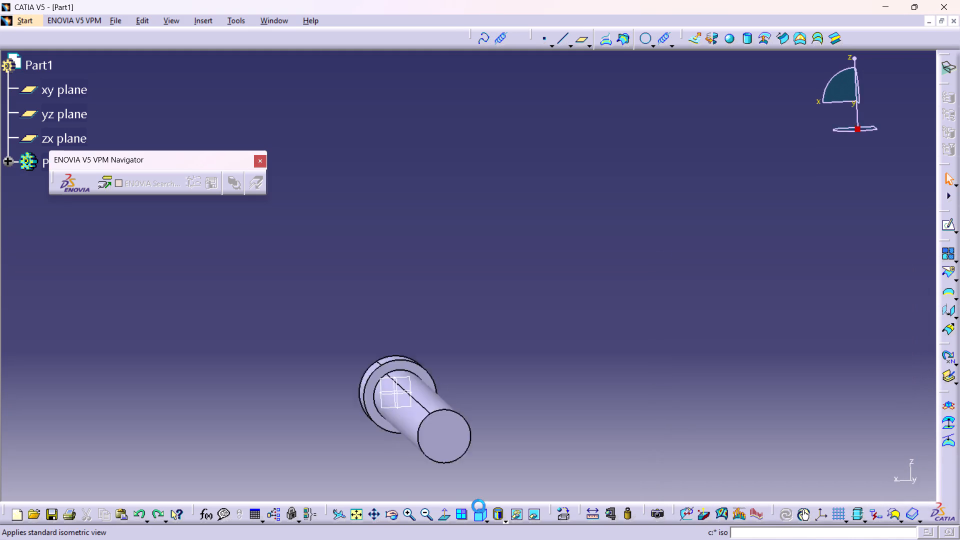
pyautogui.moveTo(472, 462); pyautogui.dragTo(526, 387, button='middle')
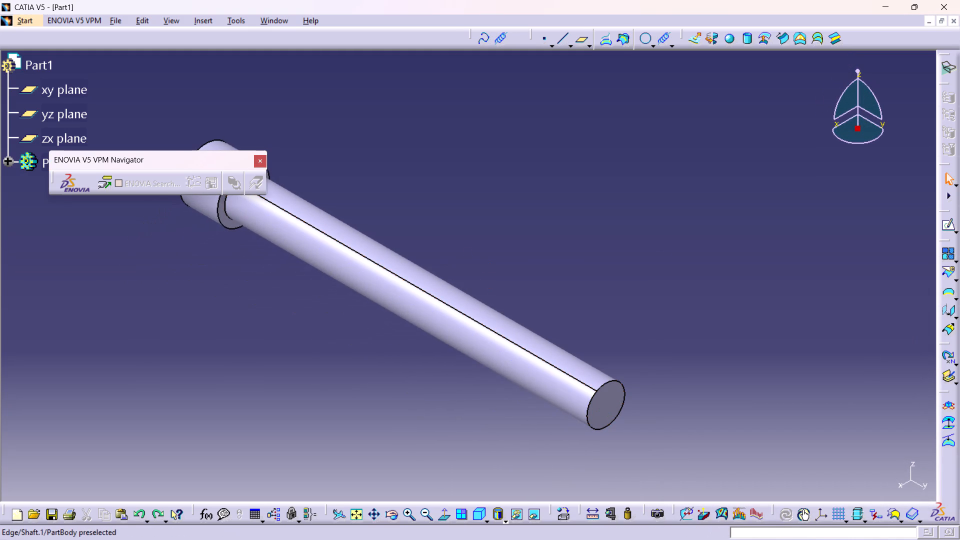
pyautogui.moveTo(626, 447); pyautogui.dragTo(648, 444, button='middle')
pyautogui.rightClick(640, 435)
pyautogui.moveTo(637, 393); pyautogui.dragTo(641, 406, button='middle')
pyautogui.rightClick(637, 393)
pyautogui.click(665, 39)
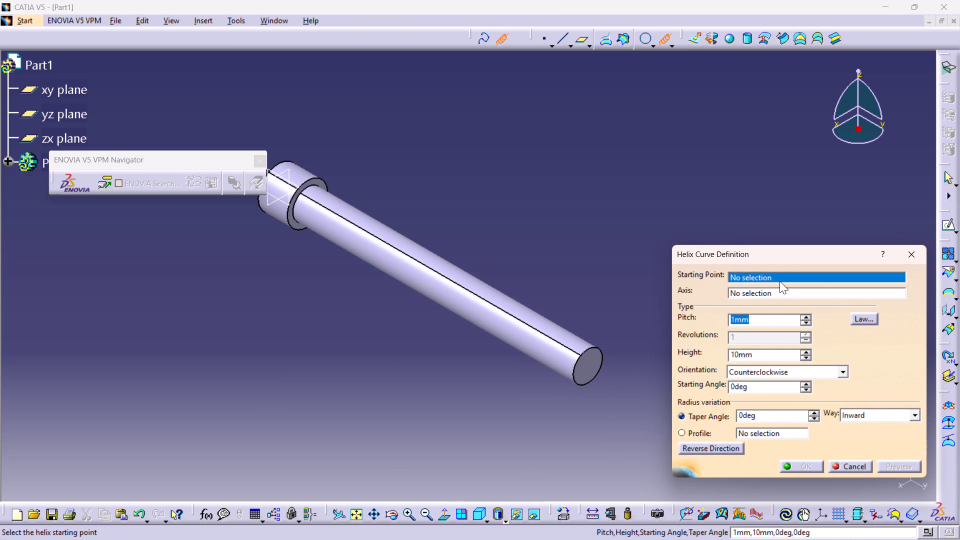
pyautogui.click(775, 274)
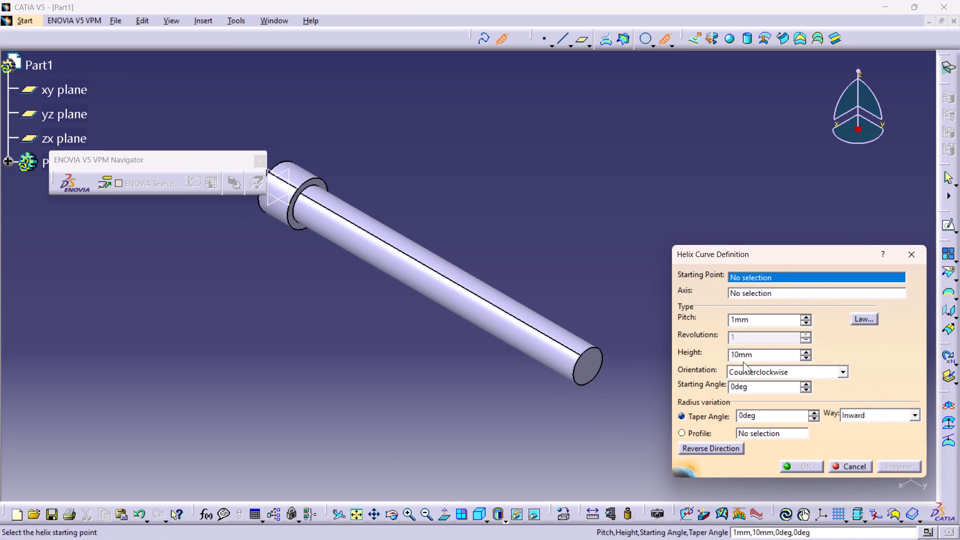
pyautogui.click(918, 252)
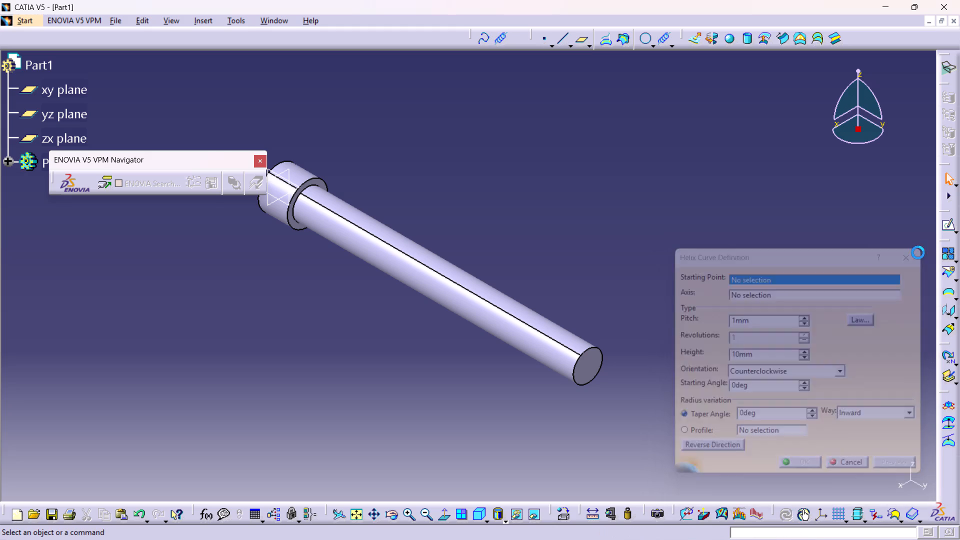
# Create a point by coordinates at X 0 mm, Y 162 mm and Z 0 mm.
pyautogui.click(544, 38)
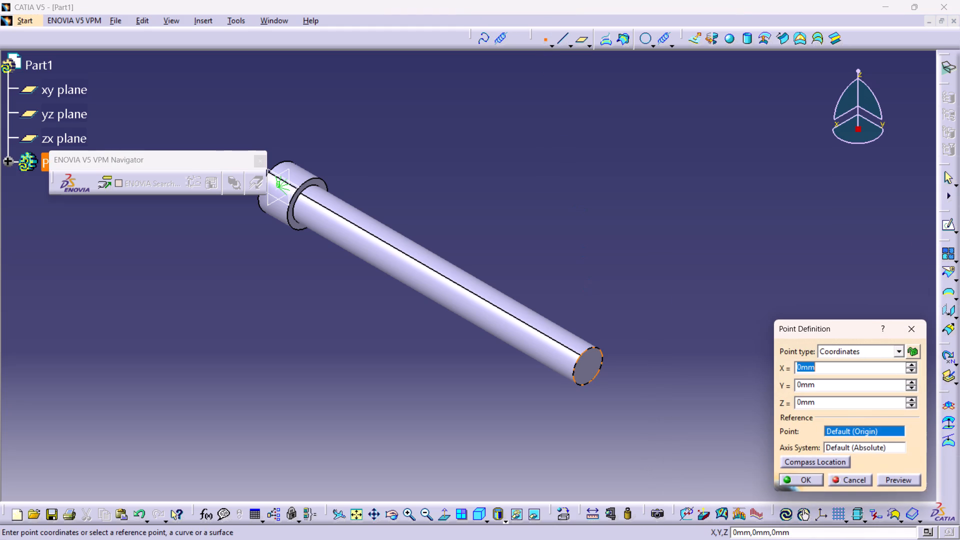
pyautogui.doubleClick(818, 386)
pyautogui.write('162')
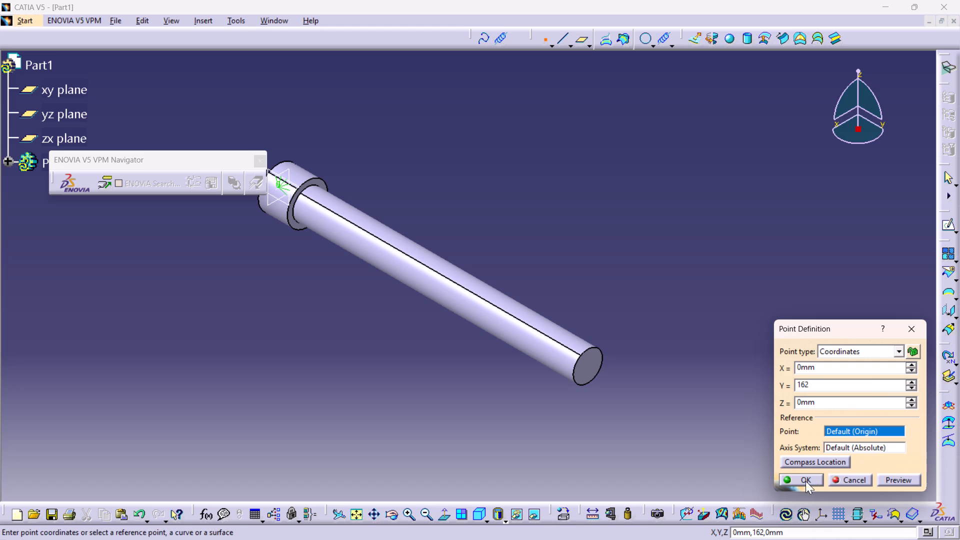
pyautogui.click(805, 481)
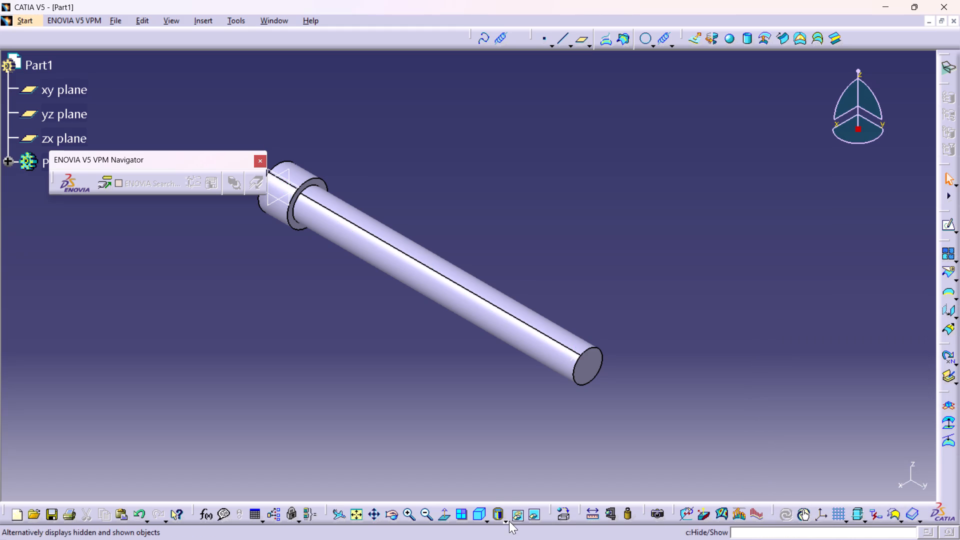
# Dock the standard-view command set above the model view and show the pin from the front.
pyautogui.click(488, 513)
pyautogui.moveTo(489, 391); pyautogui.dragTo(489, 389)
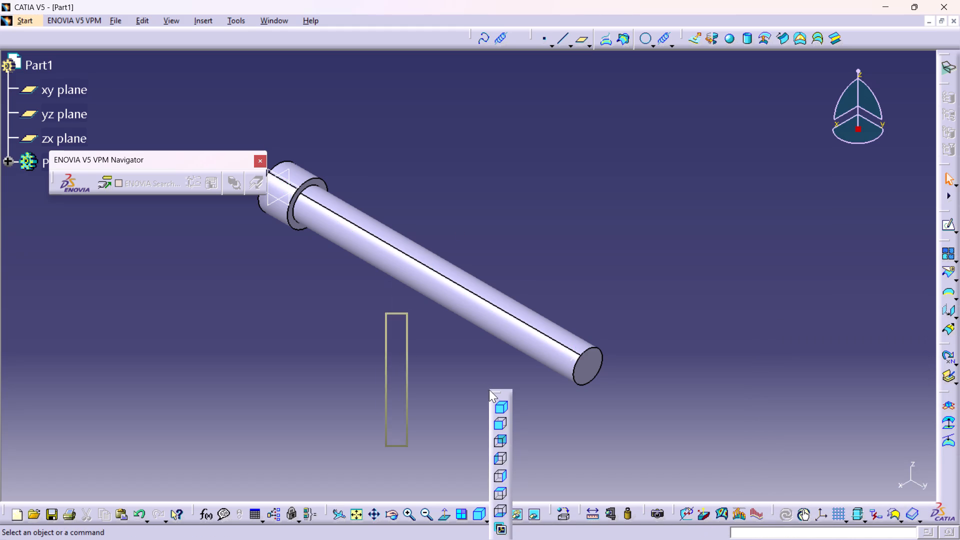
pyautogui.moveTo(489, 389); pyautogui.dragTo(389, 40)
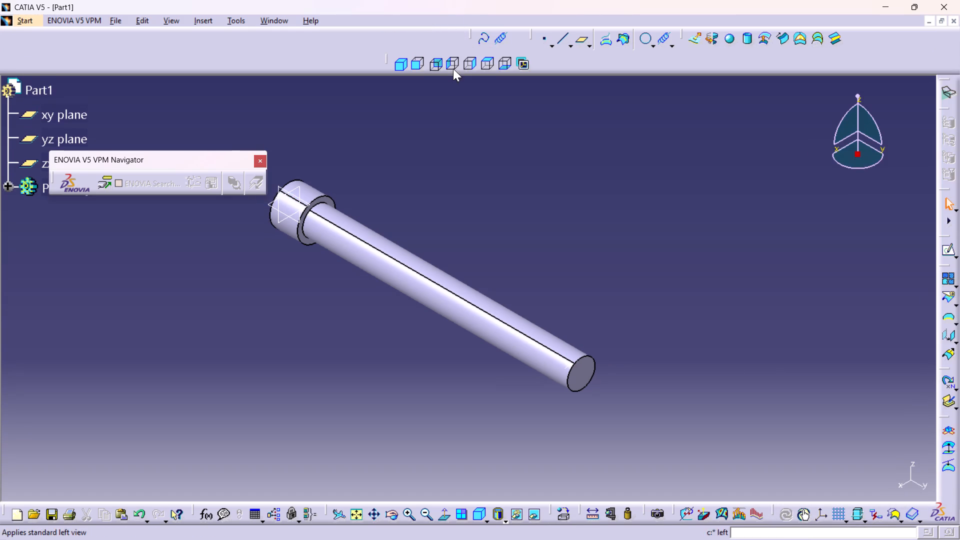
pyautogui.click(420, 63)
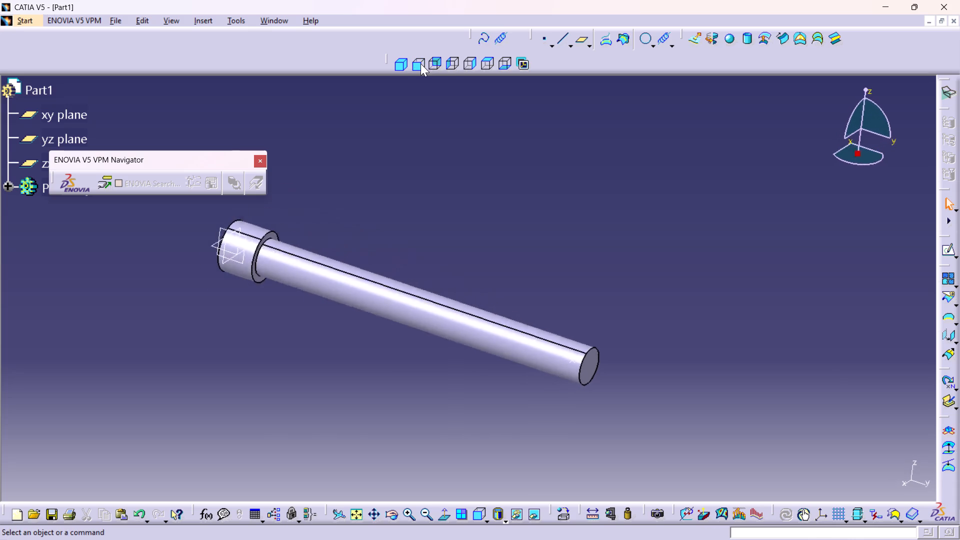
# Start a helix curve with the point near the shank's free end as its starting point.
pyautogui.click(499, 34)
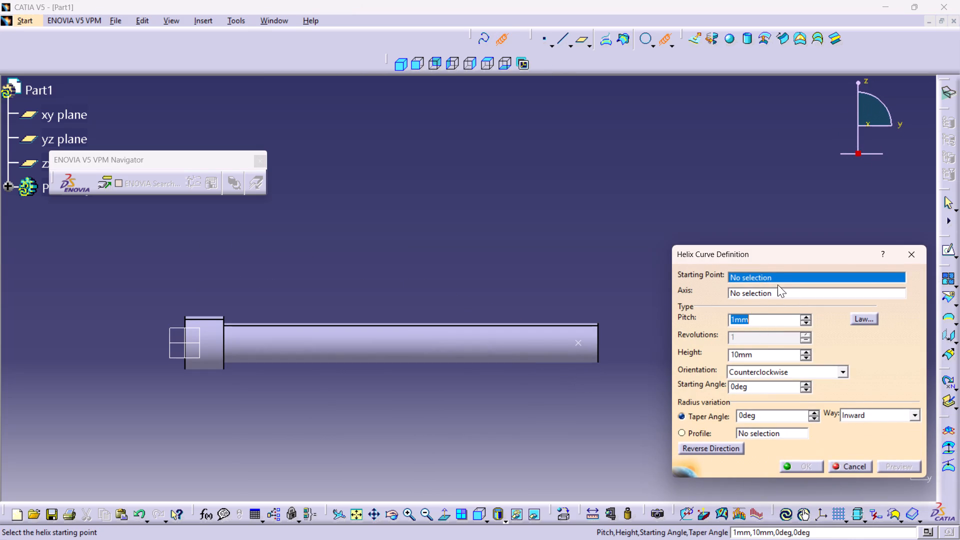
pyautogui.click(575, 344)
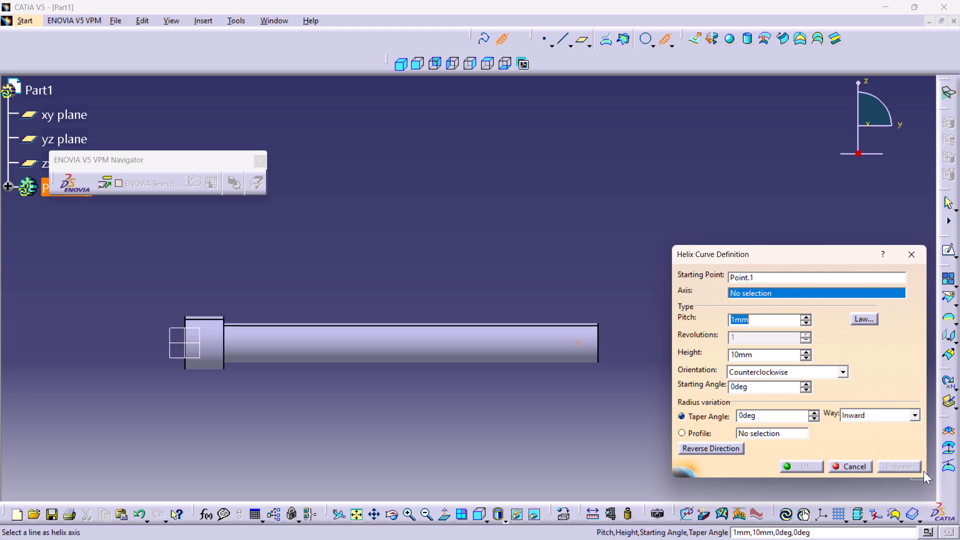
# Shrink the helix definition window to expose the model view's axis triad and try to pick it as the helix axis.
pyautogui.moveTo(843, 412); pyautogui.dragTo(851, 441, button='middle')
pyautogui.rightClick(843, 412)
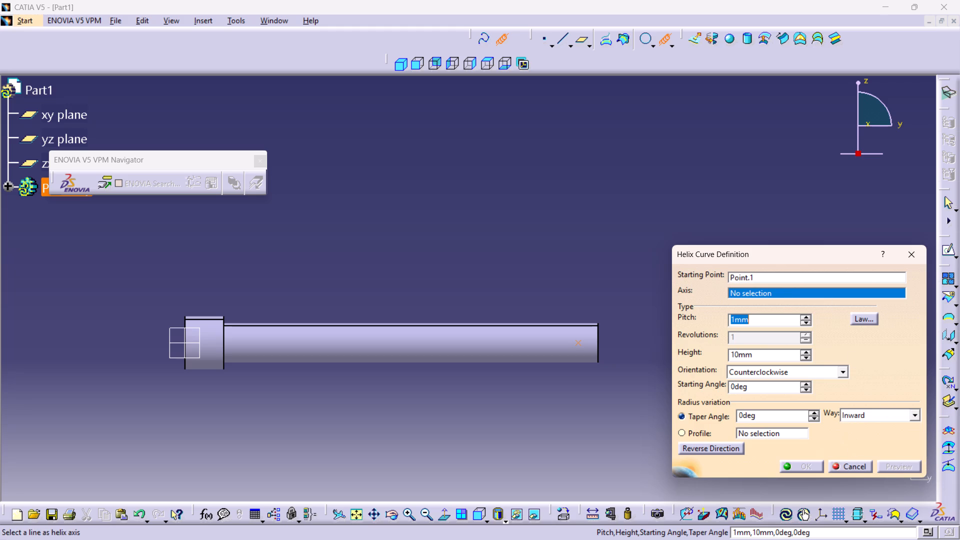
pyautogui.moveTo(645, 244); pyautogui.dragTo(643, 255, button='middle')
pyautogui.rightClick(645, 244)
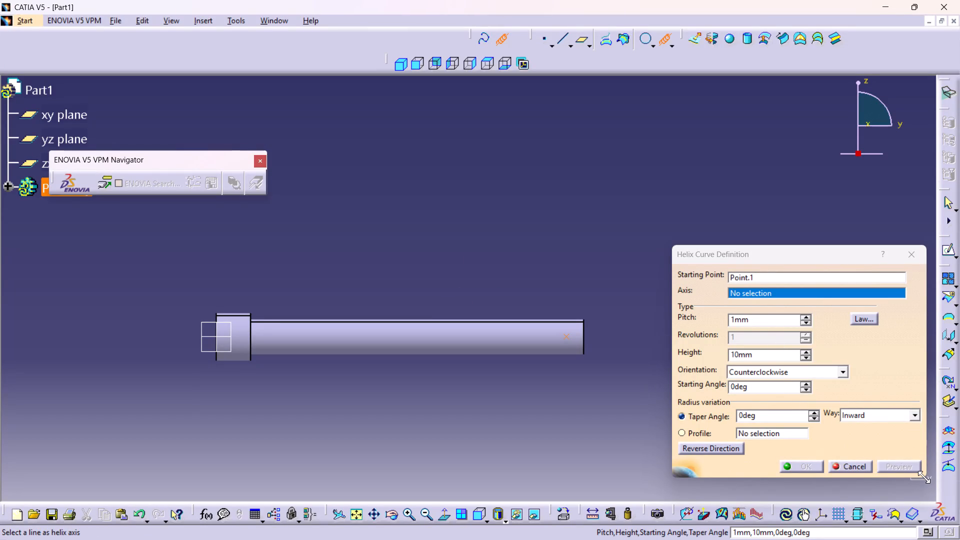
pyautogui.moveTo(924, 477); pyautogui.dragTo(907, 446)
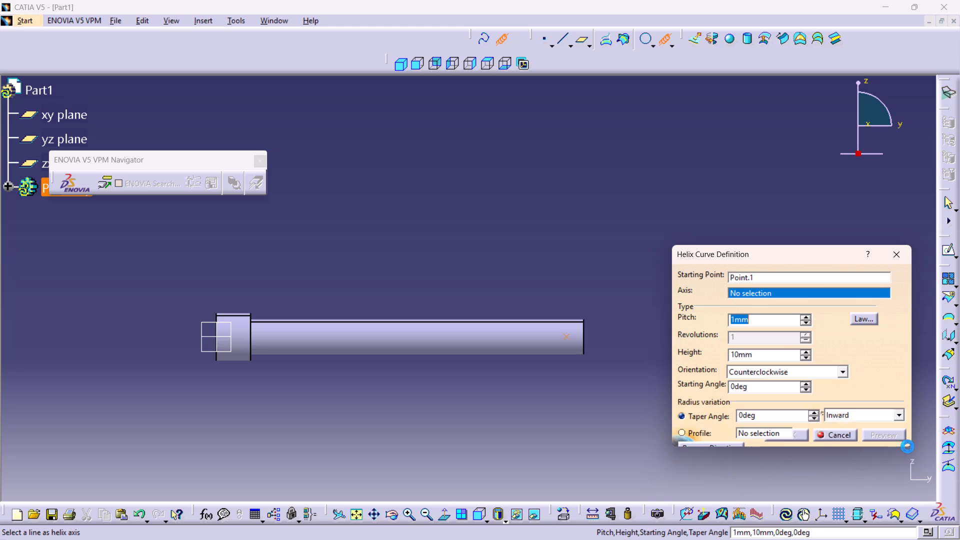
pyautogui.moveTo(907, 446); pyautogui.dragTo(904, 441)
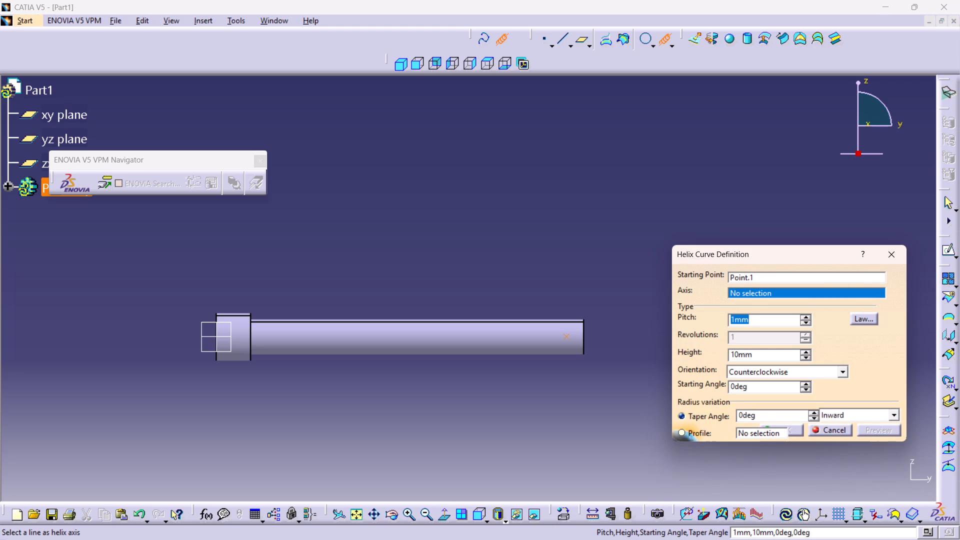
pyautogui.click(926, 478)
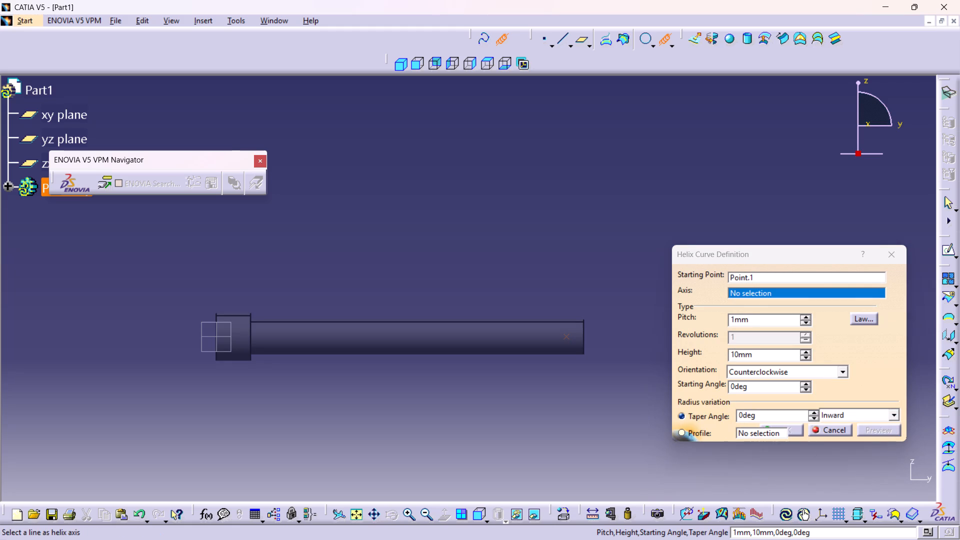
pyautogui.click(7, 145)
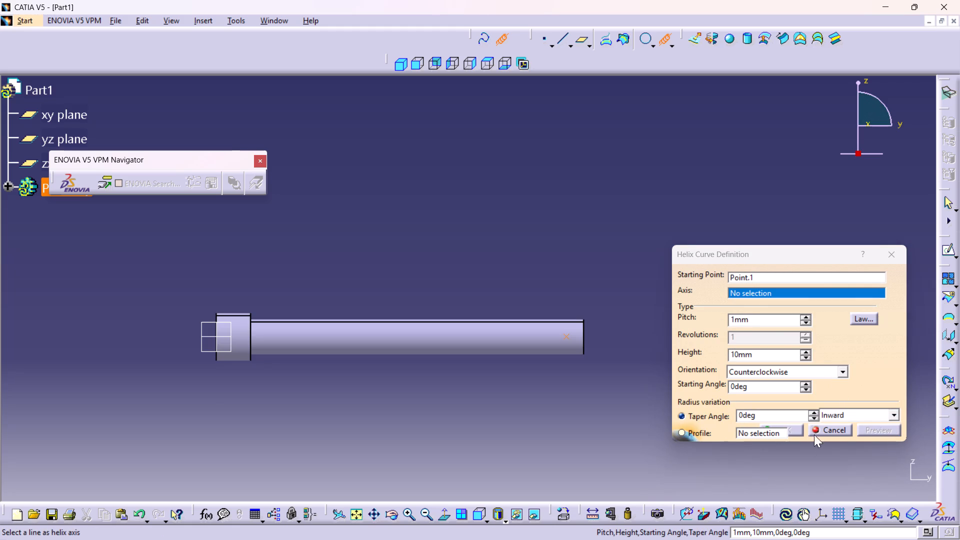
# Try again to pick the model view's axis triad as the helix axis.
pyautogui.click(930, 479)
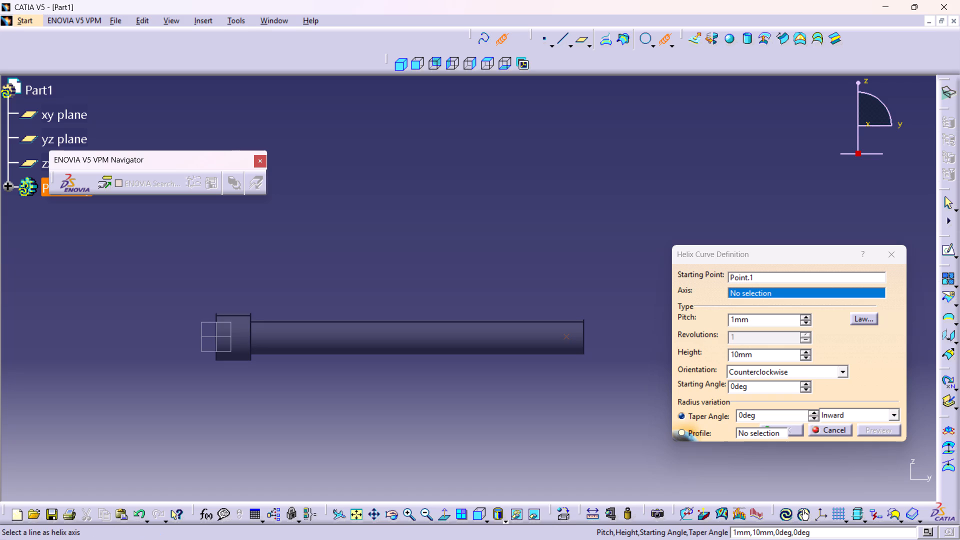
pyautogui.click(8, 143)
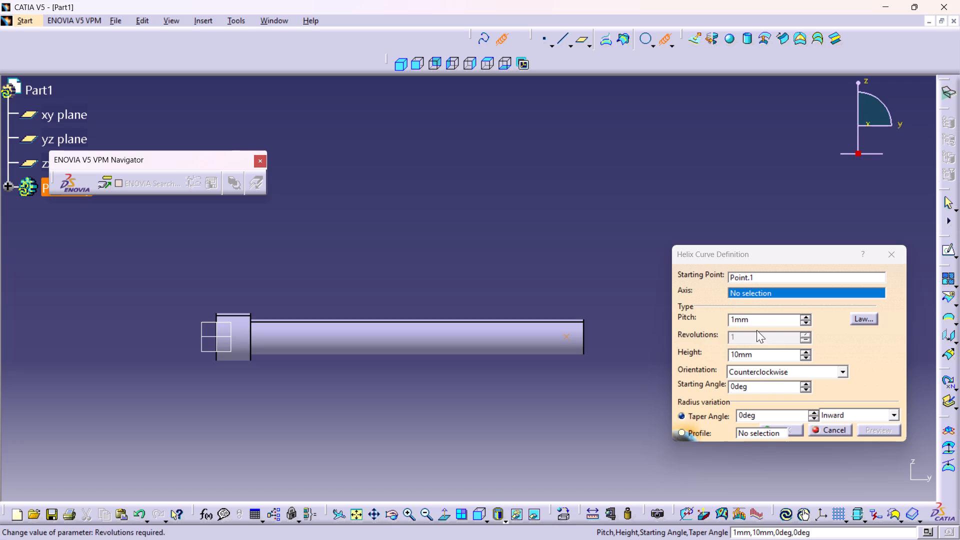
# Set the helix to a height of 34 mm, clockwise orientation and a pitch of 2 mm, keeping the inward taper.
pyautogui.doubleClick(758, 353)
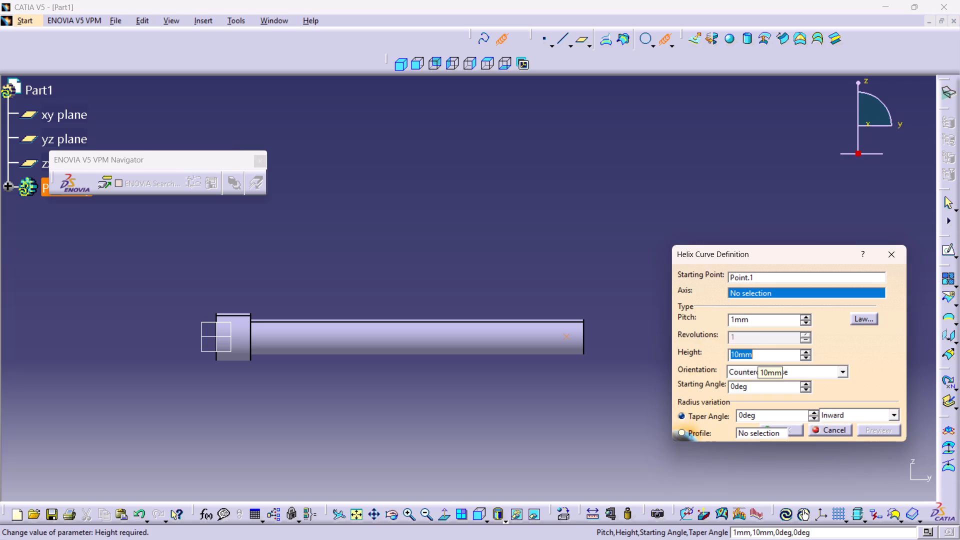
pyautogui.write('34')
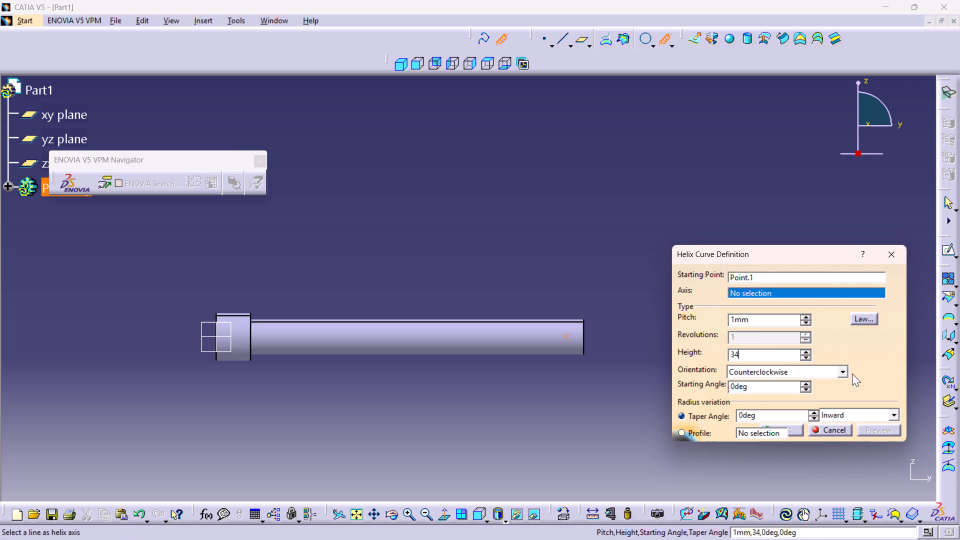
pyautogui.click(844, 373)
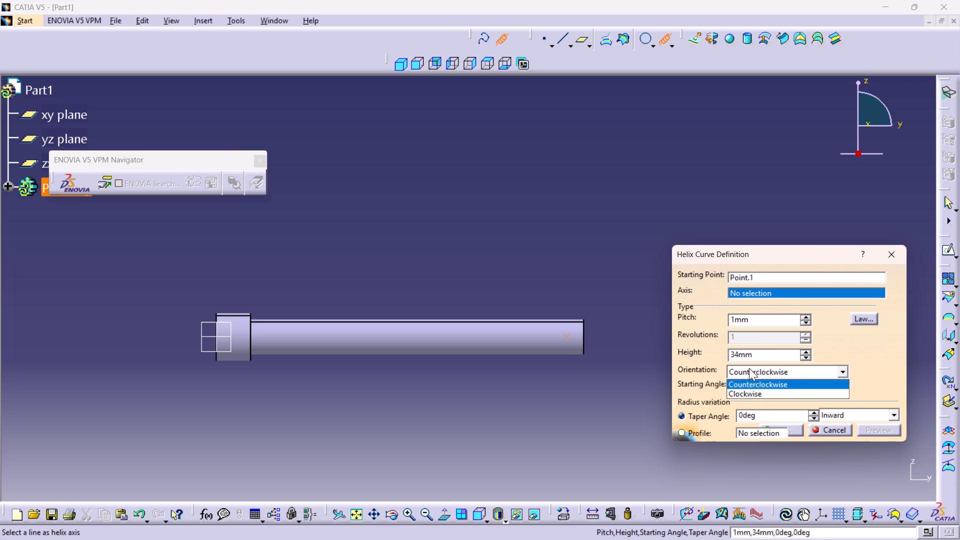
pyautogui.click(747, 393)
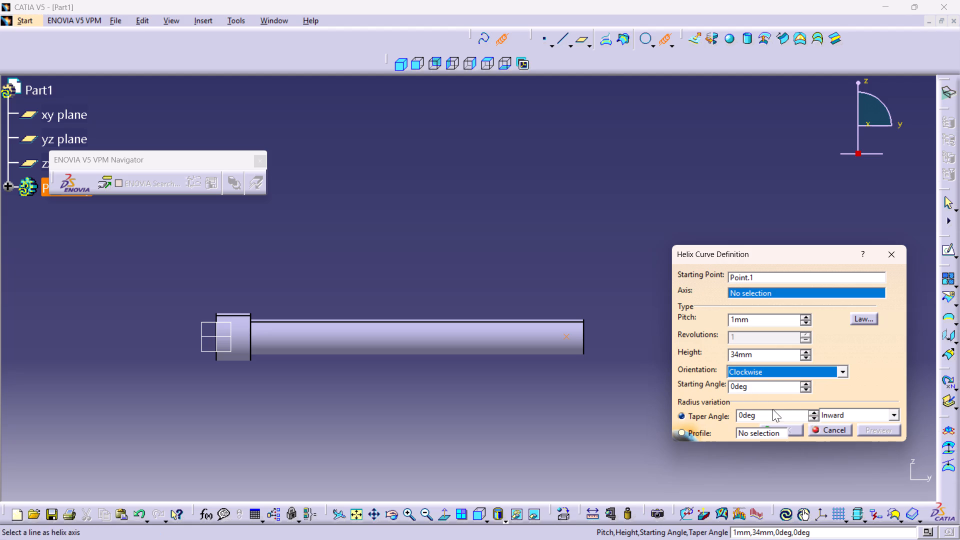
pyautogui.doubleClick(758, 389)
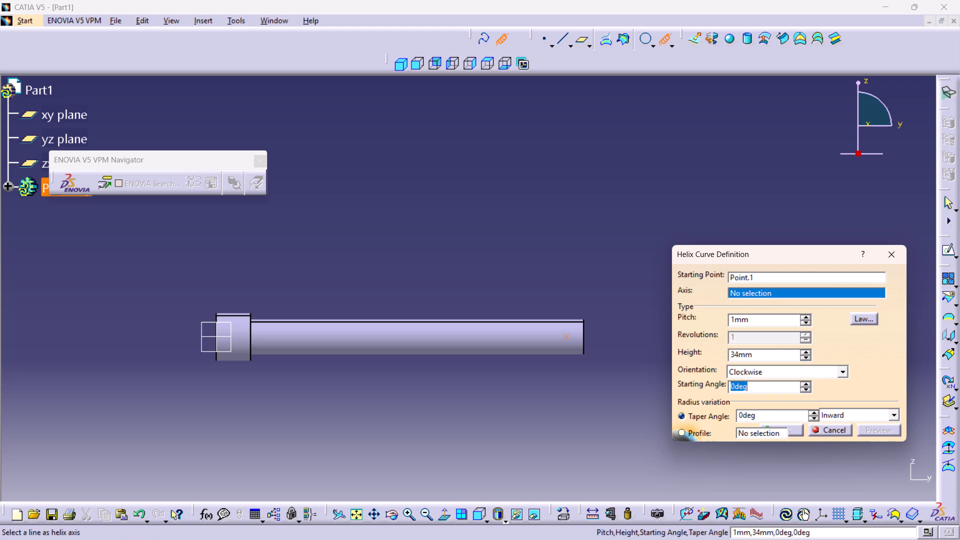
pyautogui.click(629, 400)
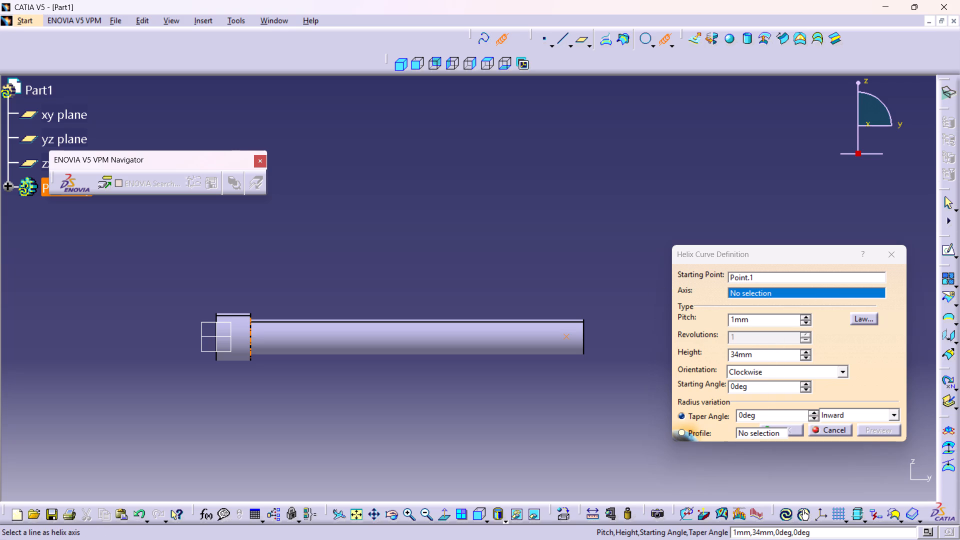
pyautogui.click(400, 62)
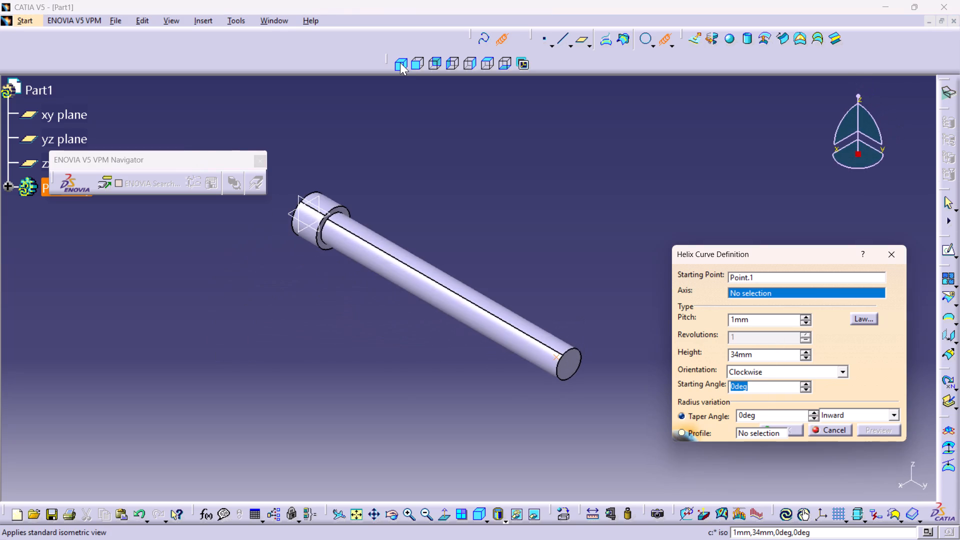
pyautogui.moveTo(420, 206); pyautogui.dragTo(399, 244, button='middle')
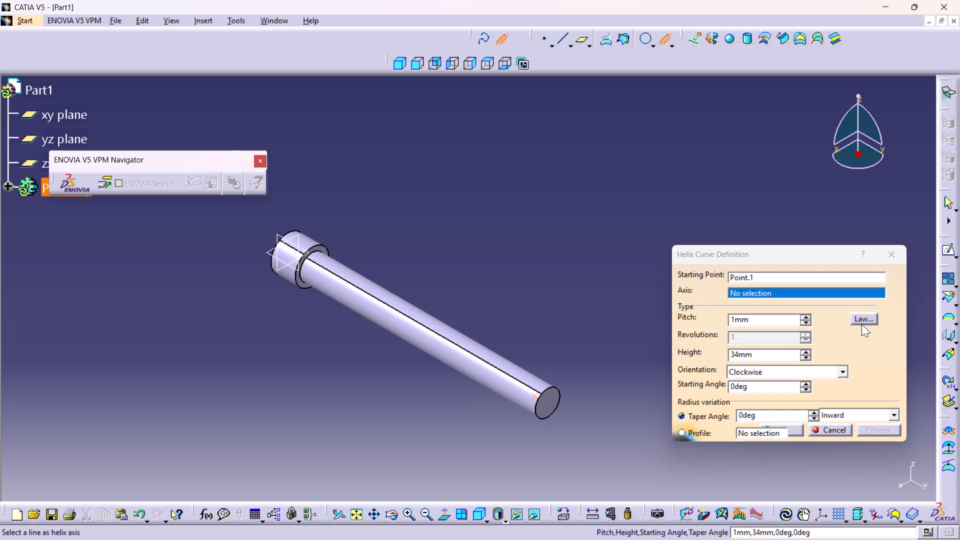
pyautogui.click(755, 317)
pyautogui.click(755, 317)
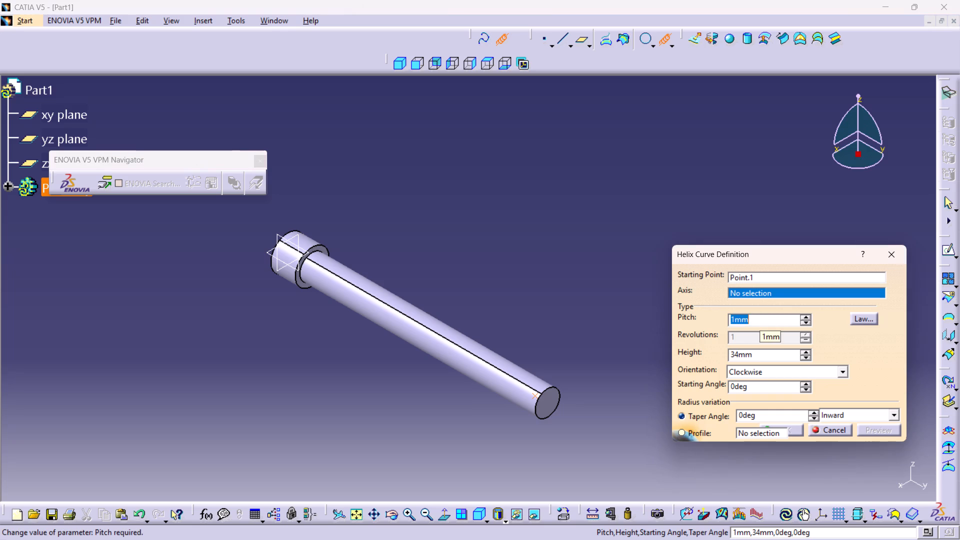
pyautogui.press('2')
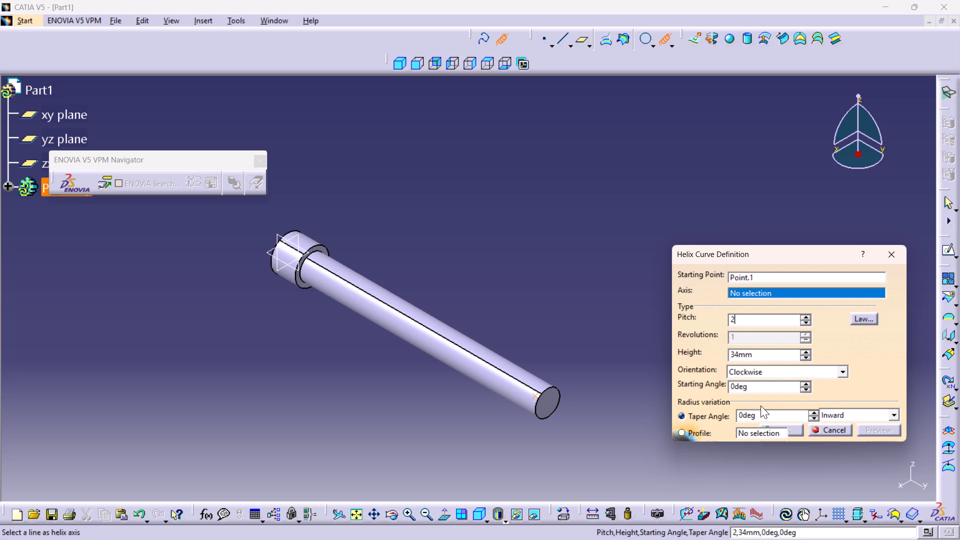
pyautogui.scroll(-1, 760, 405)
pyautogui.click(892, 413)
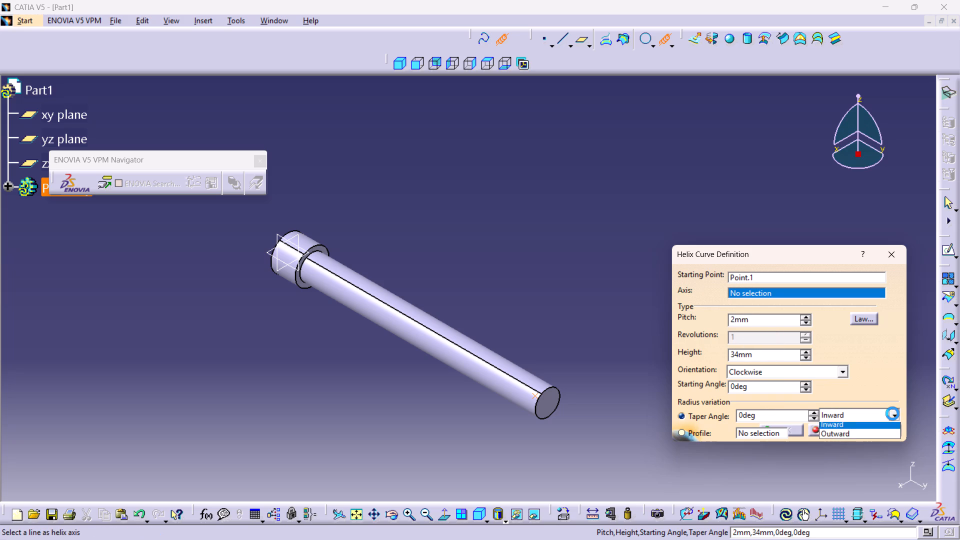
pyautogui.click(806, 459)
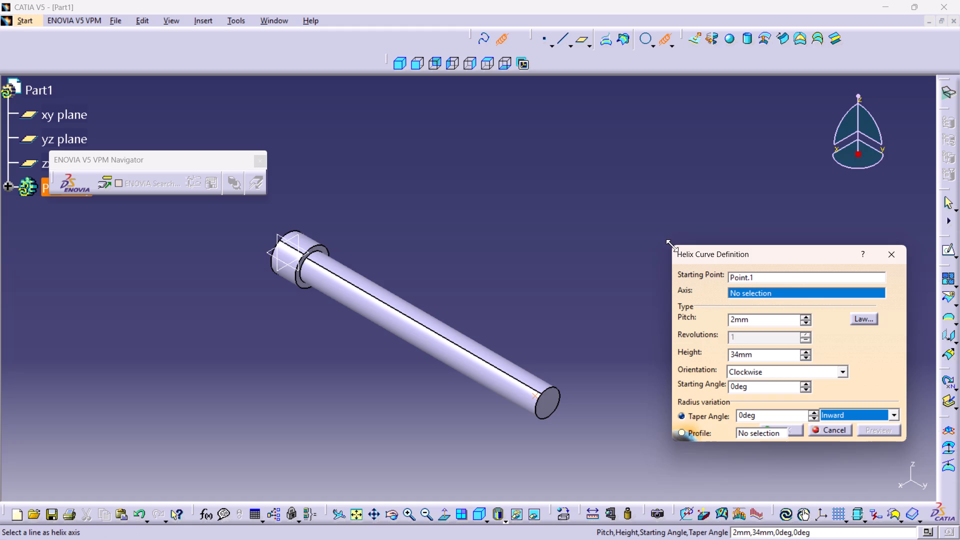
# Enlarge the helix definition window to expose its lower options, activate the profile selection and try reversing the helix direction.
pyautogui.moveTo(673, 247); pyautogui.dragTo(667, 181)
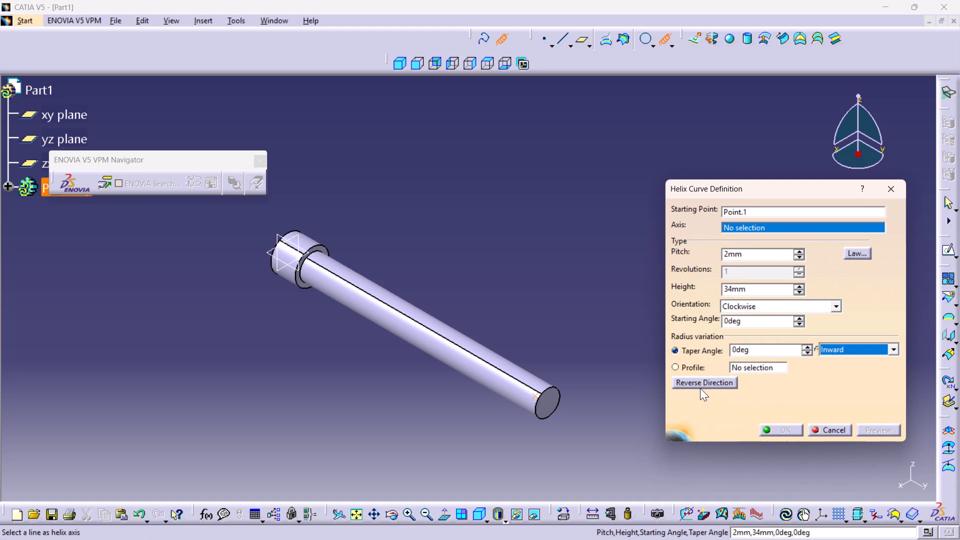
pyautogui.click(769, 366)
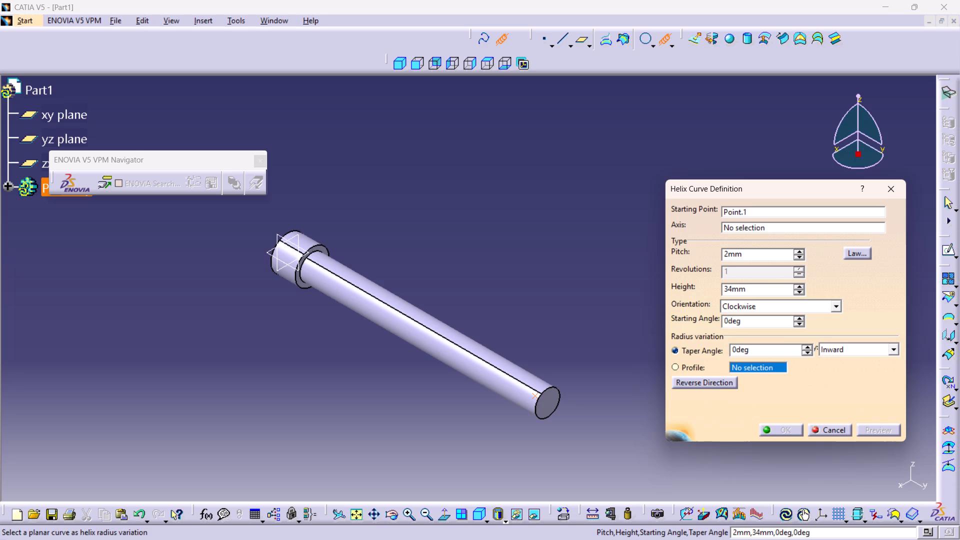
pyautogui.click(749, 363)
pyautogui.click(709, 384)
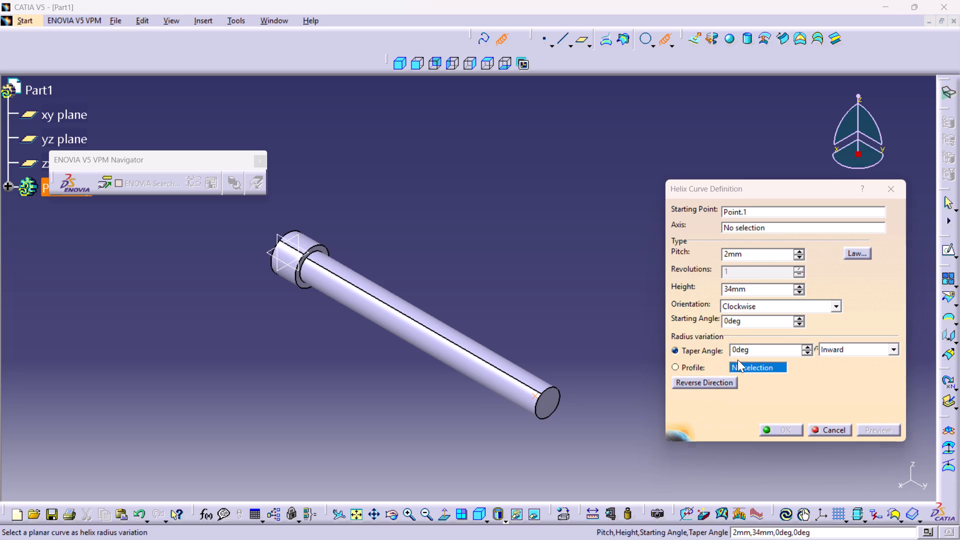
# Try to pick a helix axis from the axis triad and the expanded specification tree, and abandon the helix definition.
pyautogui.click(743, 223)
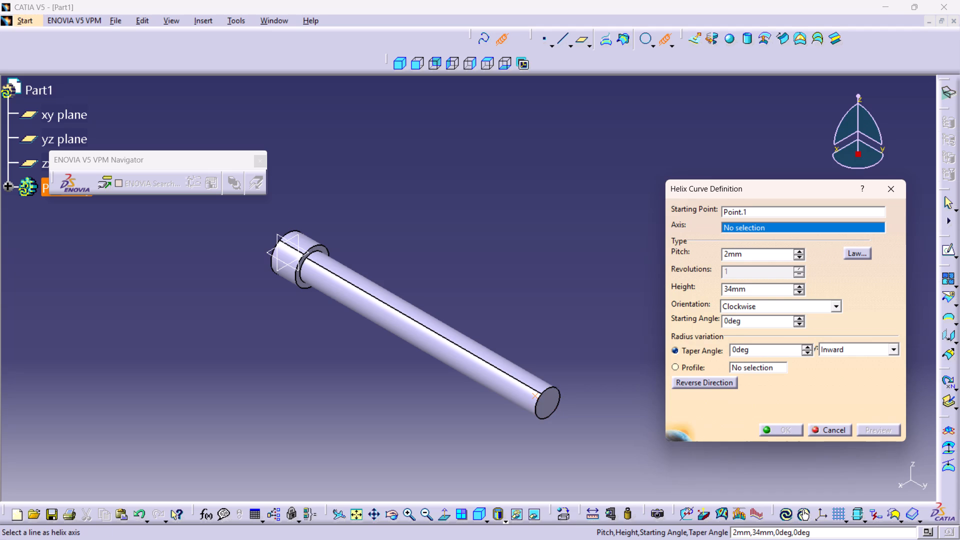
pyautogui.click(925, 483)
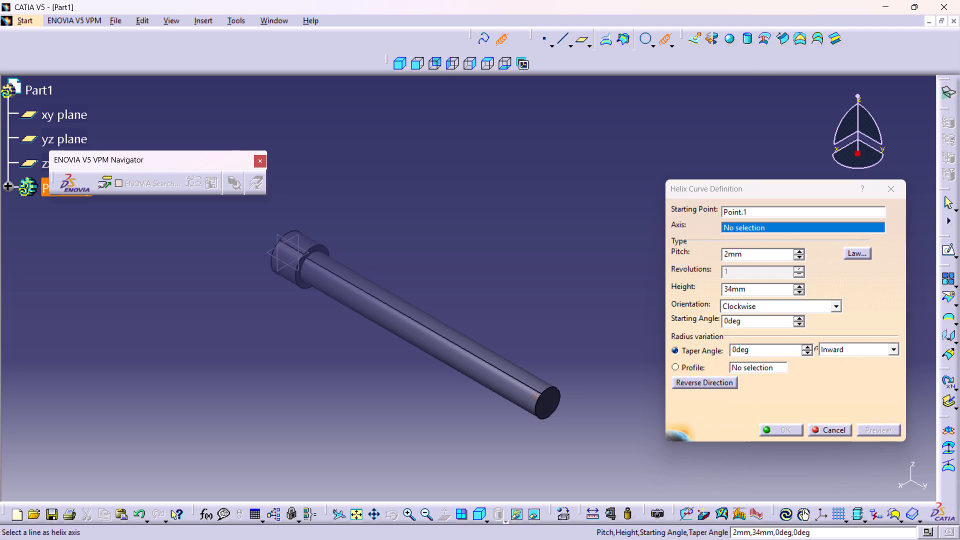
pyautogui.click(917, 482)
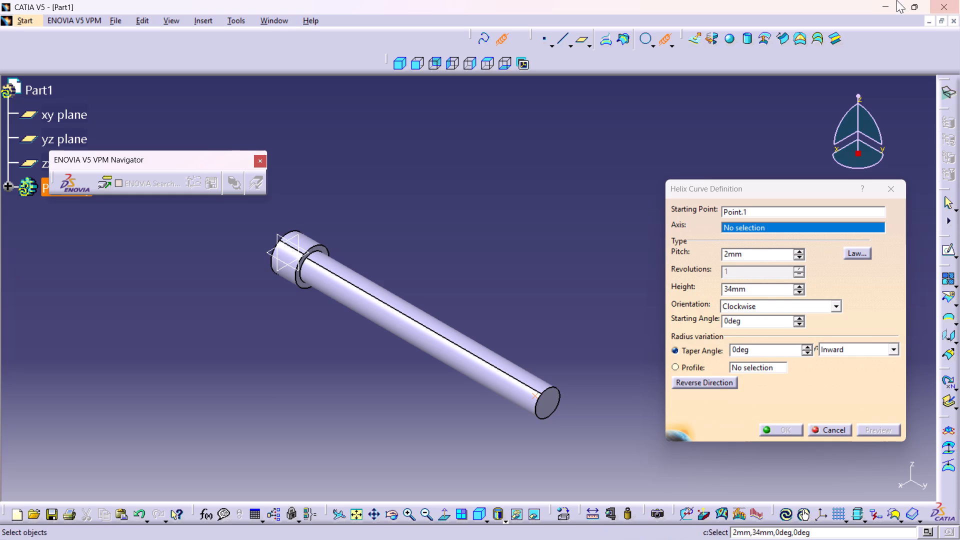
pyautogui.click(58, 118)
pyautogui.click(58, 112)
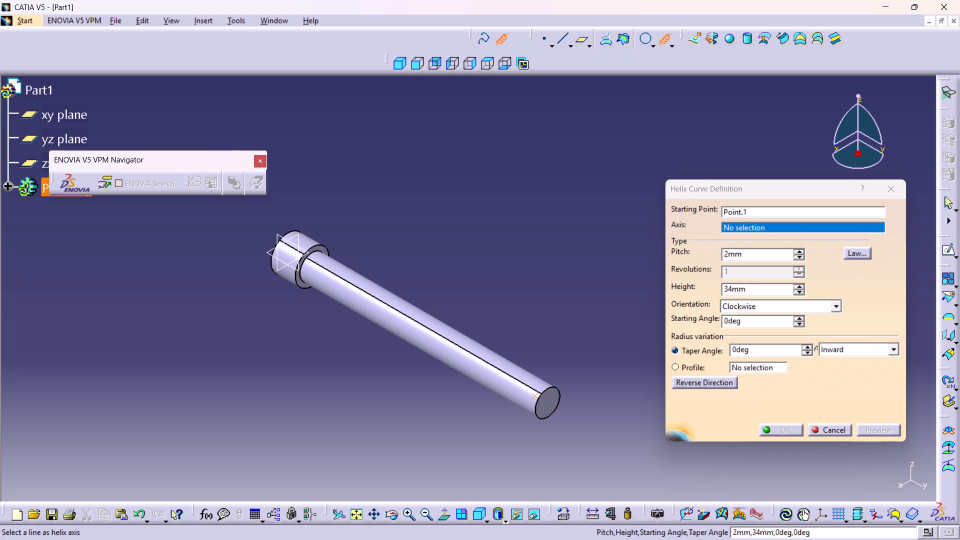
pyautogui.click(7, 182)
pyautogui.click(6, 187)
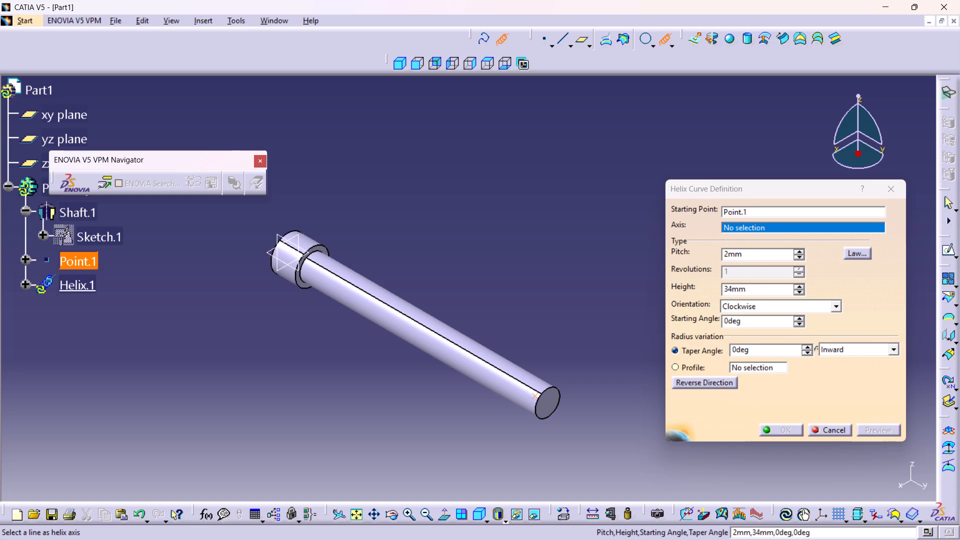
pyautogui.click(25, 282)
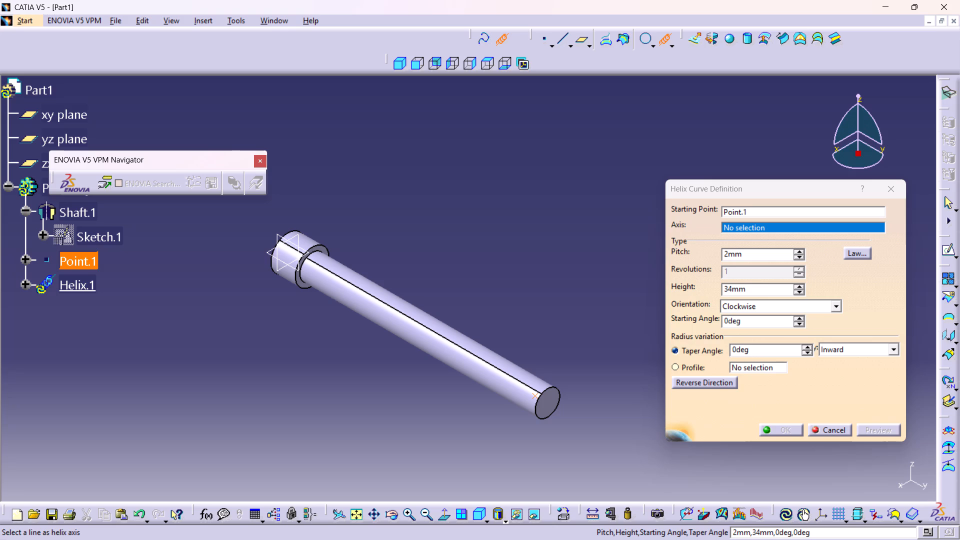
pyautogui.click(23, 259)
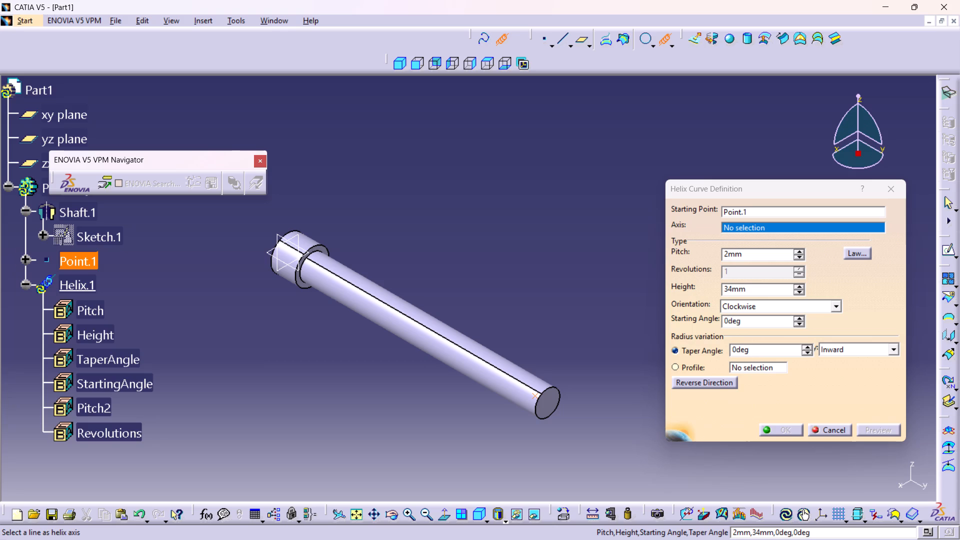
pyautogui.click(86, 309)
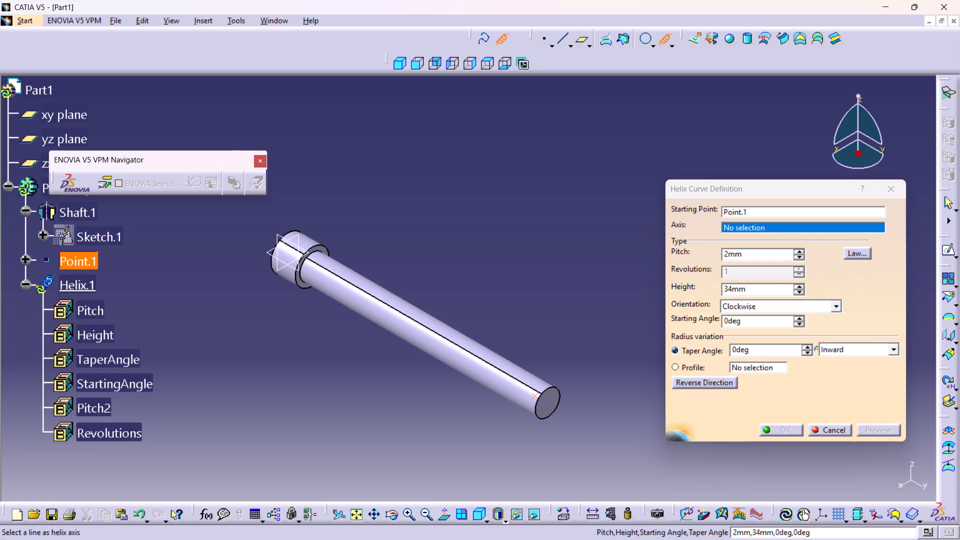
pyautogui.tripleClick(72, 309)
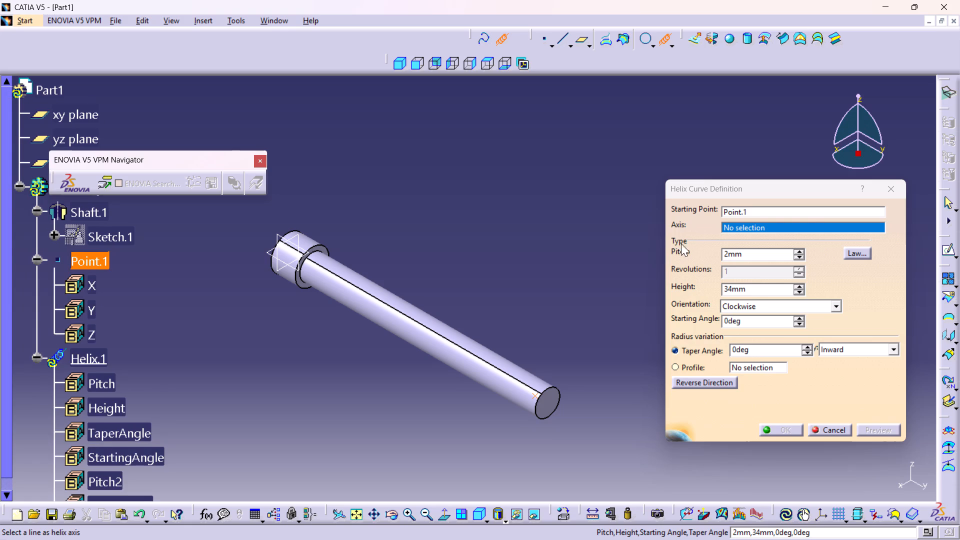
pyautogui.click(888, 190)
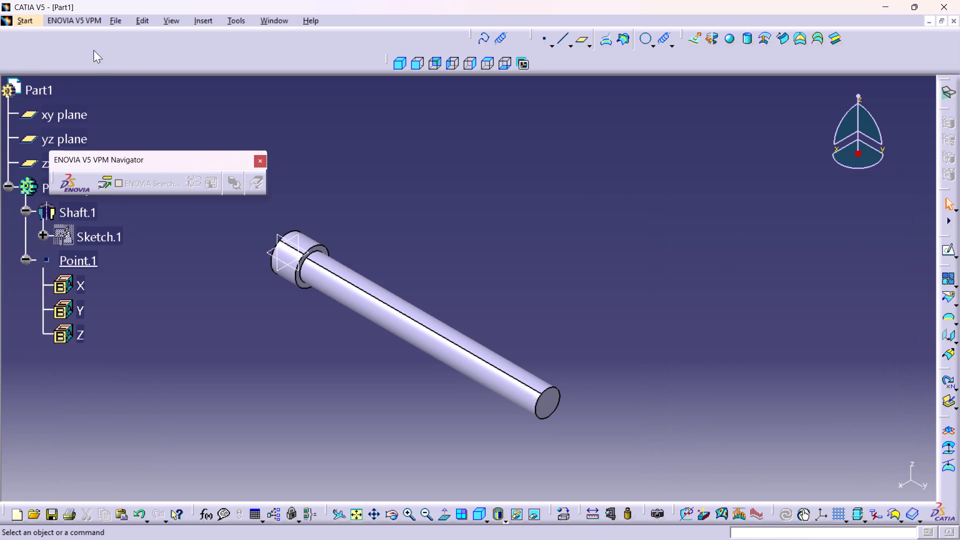
# Switch to the Part Design workbench.
pyautogui.click(21, 23)
pyautogui.click(61, 56)
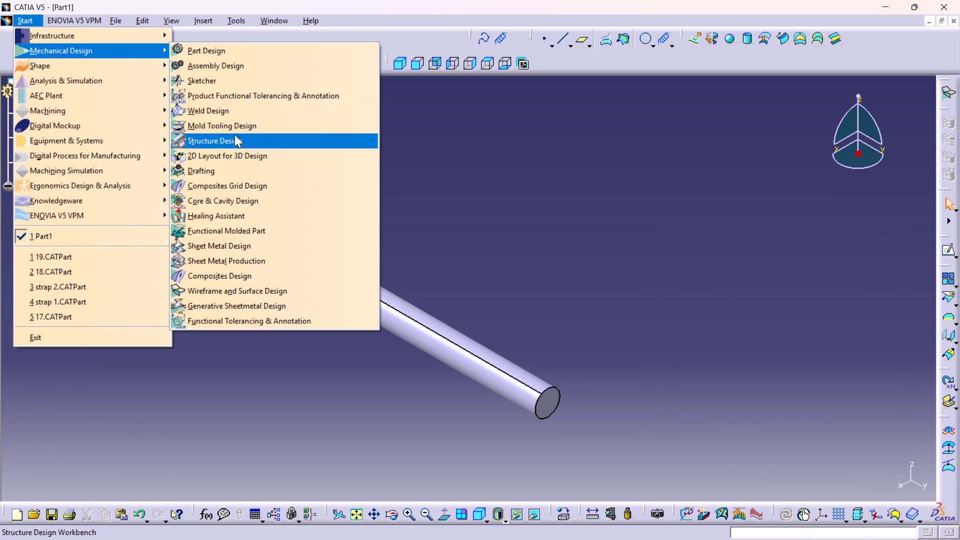
pyautogui.click(212, 51)
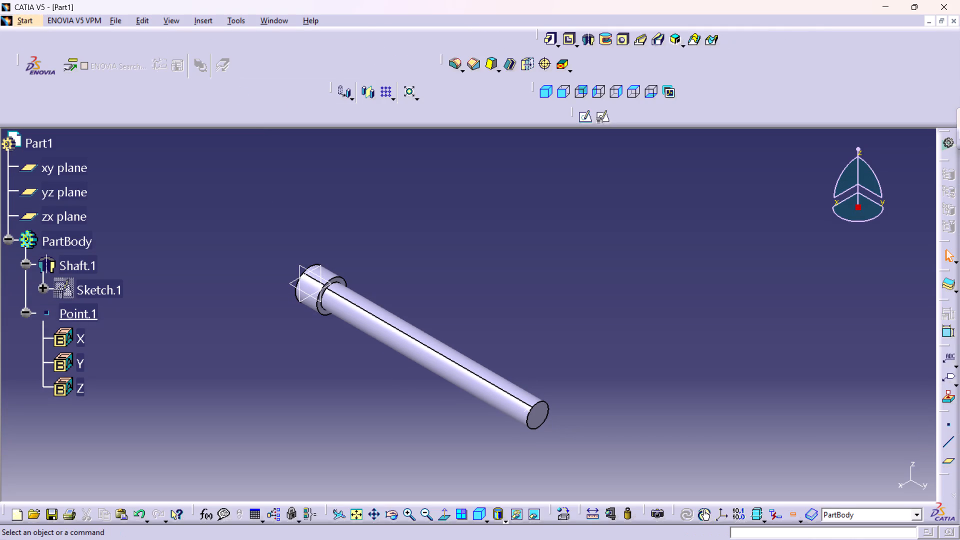
# Examine the pin's shank and the shoulder under its head in isometric view.
pyautogui.moveTo(470, 350); pyautogui.dragTo(481, 322, button='middle')
pyautogui.moveTo(351, 321); pyautogui.dragTo(333, 255, button='middle')
pyautogui.rightClick(351, 321)
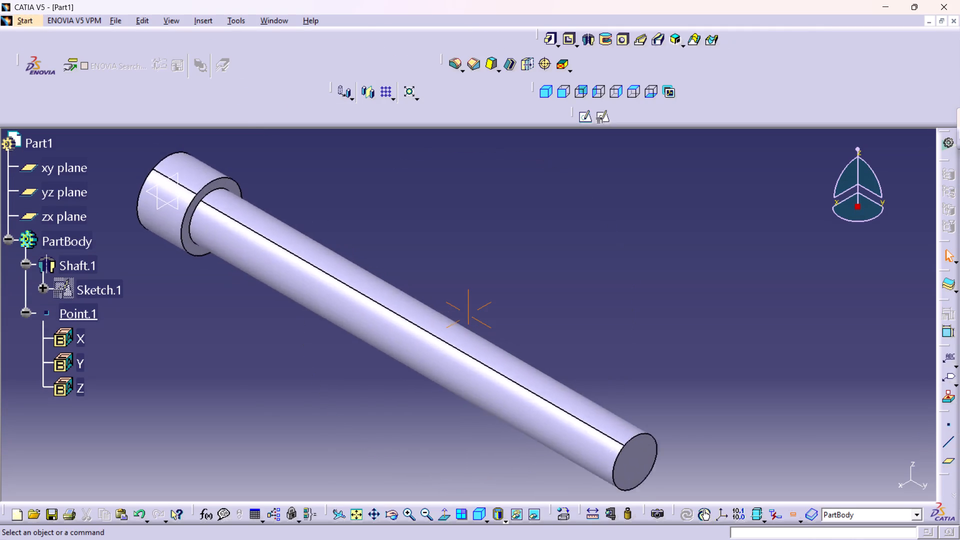
pyautogui.moveTo(333, 255); pyautogui.dragTo(333, 252, button='middle')
pyautogui.moveTo(252, 338); pyautogui.dragTo(409, 386, button='middle')
pyautogui.moveTo(328, 314); pyautogui.dragTo(313, 256, button='middle')
pyautogui.rightClick(328, 312)
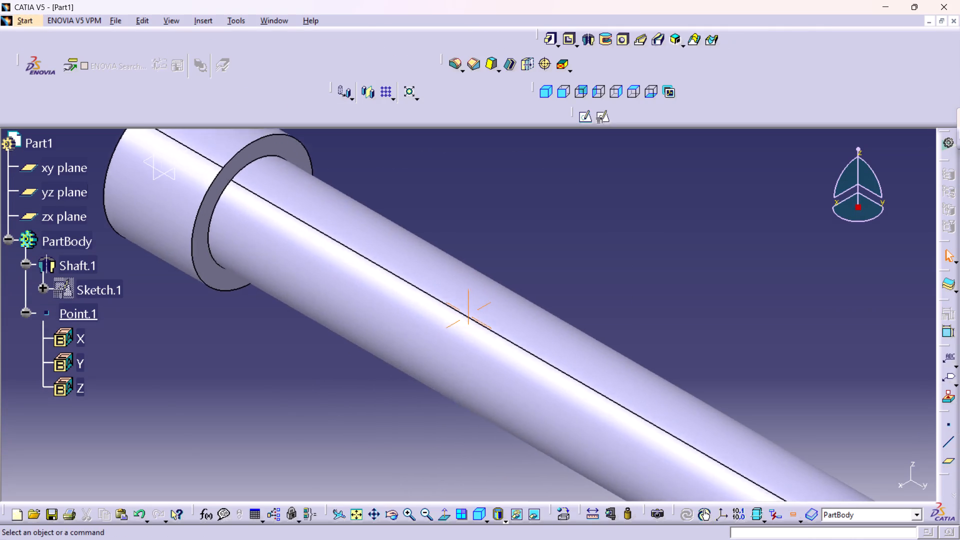
pyautogui.moveTo(313, 256); pyautogui.dragTo(311, 252, button='middle')
pyautogui.moveTo(297, 319); pyautogui.dragTo(338, 307, button='middle')
pyautogui.moveTo(297, 278); pyautogui.dragTo(297, 262, button='middle')
pyautogui.rightClick(297, 278)
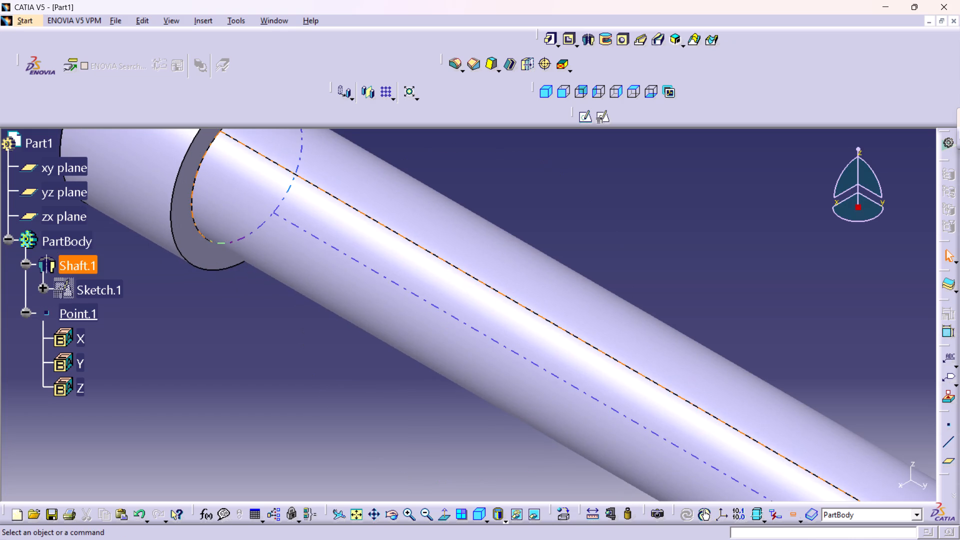
pyautogui.click(546, 92)
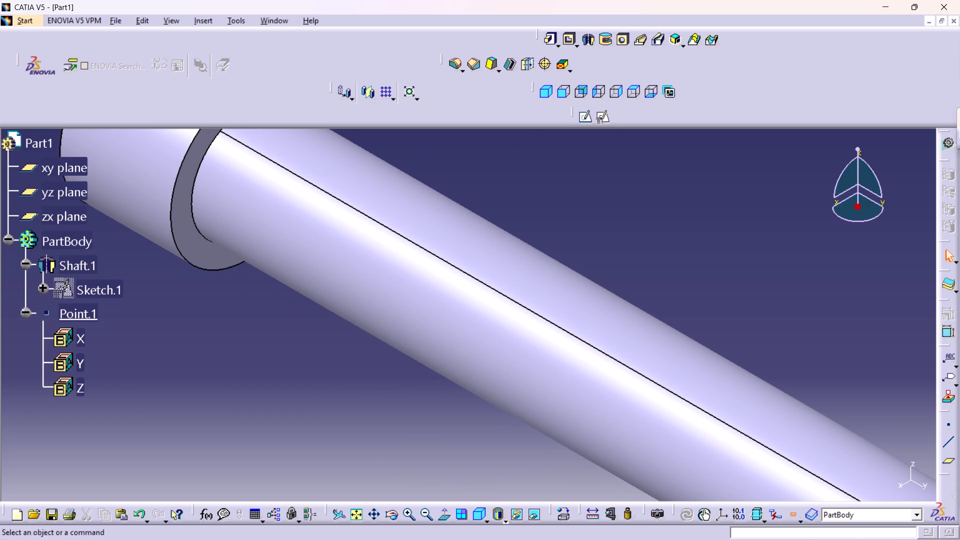
pyautogui.moveTo(378, 308); pyautogui.dragTo(431, 411, button='middle')
pyautogui.rightClick(378, 308)
pyautogui.moveTo(493, 394); pyautogui.dragTo(467, 346, button='middle')
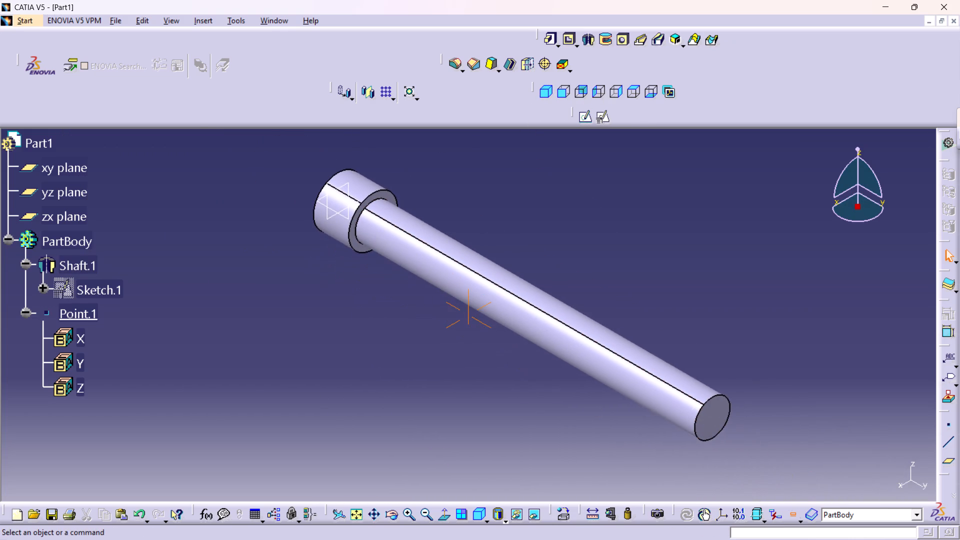
# Delete Point.1 from the part body.
pyautogui.moveTo(467, 346); pyautogui.dragTo(467, 363, button='middle')
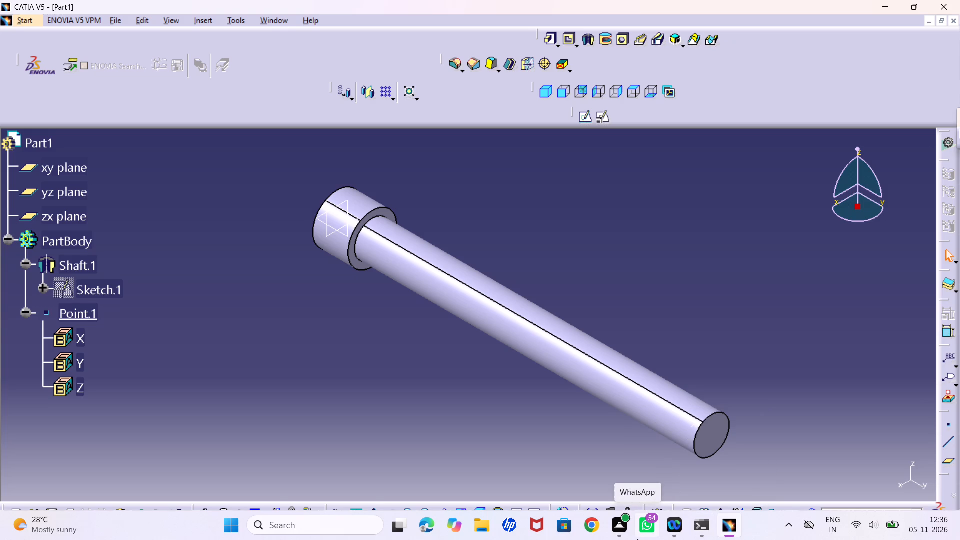
pyautogui.moveTo(817, 388); pyautogui.dragTo(777, 372, button='middle')
pyautogui.moveTo(561, 420); pyautogui.dragTo(608, 395, button='middle')
pyautogui.moveTo(561, 420); pyautogui.dragTo(608, 395, button='right')
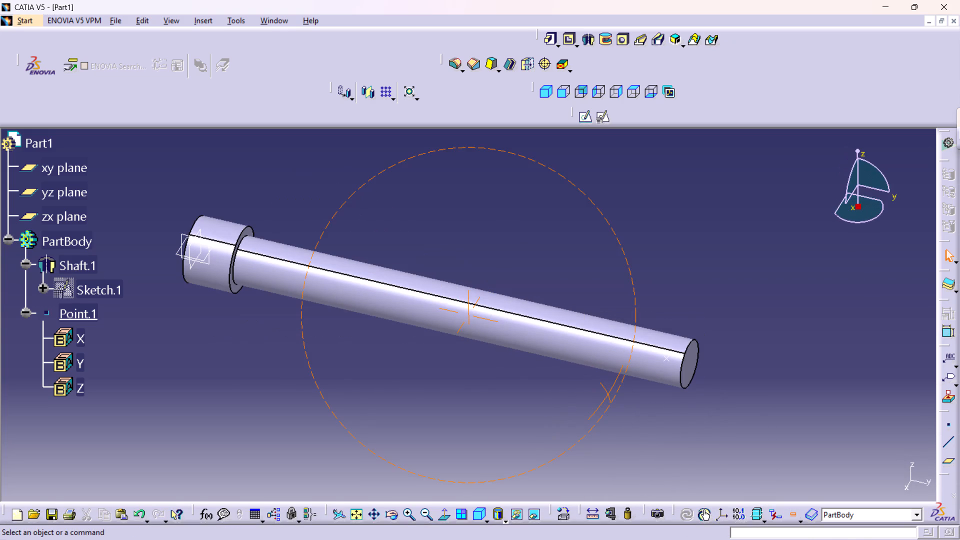
pyautogui.moveTo(608, 395); pyautogui.dragTo(608, 396, button='right')
pyautogui.moveTo(608, 395); pyautogui.dragTo(608, 396, button='middle')
pyautogui.moveTo(608, 395); pyautogui.dragTo(580, 410, button='middle')
pyautogui.scroll(-1, 608, 395)
pyautogui.moveTo(608, 395); pyautogui.dragTo(580, 410, button='right')
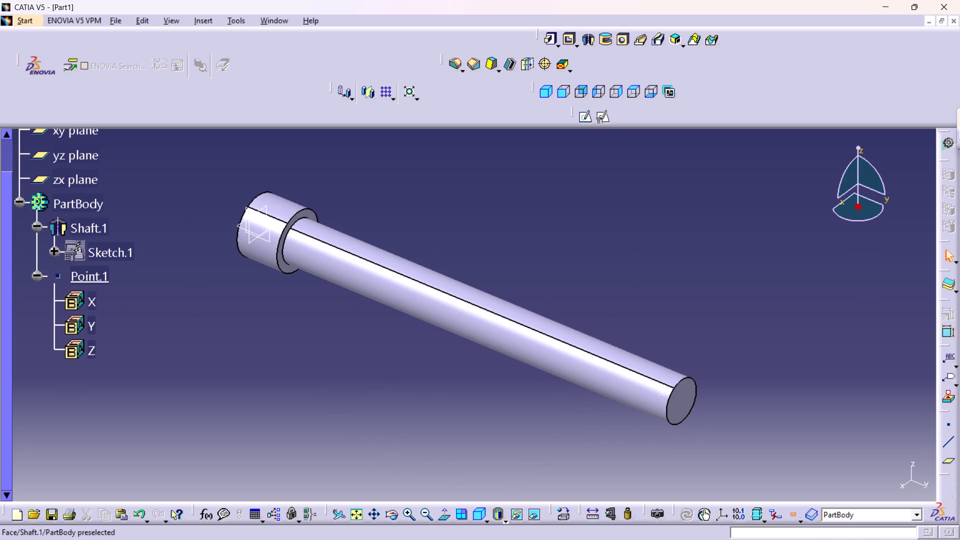
pyautogui.rightClick(87, 277)
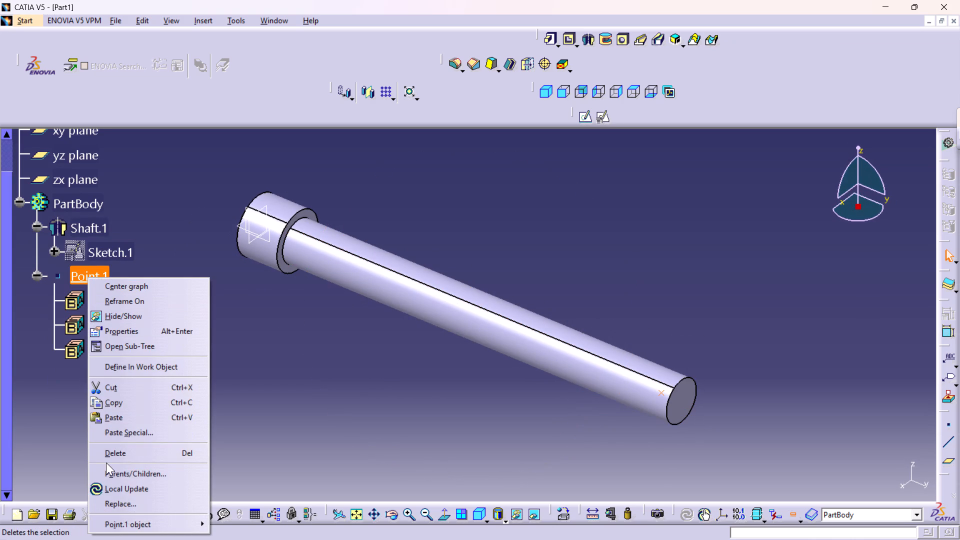
pyautogui.click(117, 455)
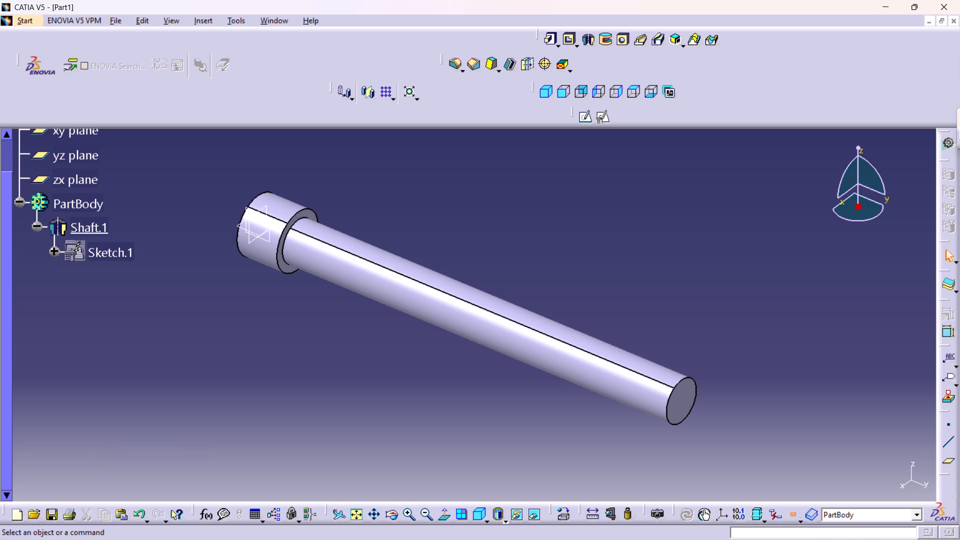
# Examine the pin's shank and the shoulder face under its head from several angles.
pyautogui.moveTo(462, 234); pyautogui.dragTo(438, 205, button='middle')
pyautogui.rightClick(462, 234)
pyautogui.moveTo(442, 215); pyautogui.dragTo(453, 252, button='middle')
pyautogui.moveTo(453, 259); pyautogui.dragTo(453, 261, button='middle')
pyautogui.rightClick(453, 259)
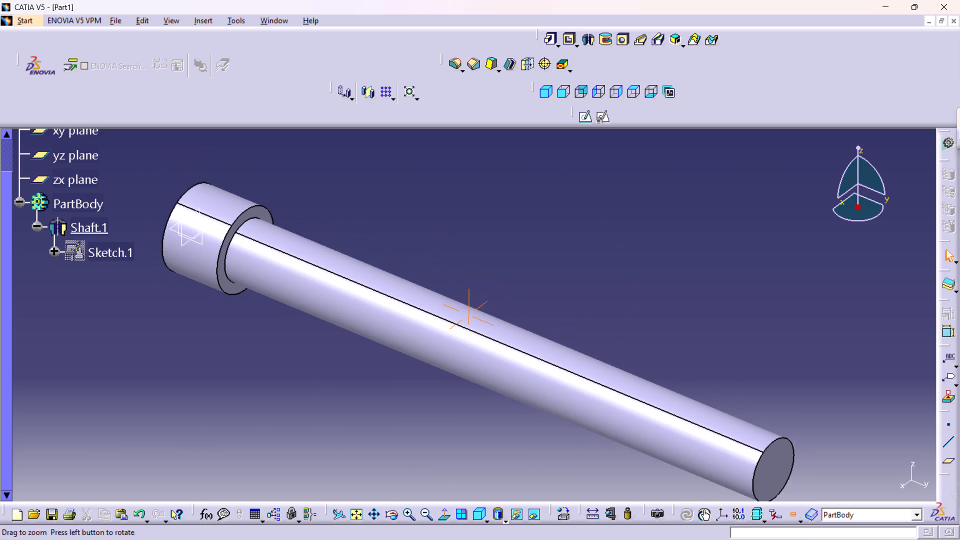
pyautogui.moveTo(453, 261); pyautogui.dragTo(460, 286, button='middle')
pyautogui.moveTo(661, 382); pyautogui.dragTo(654, 367, button='middle')
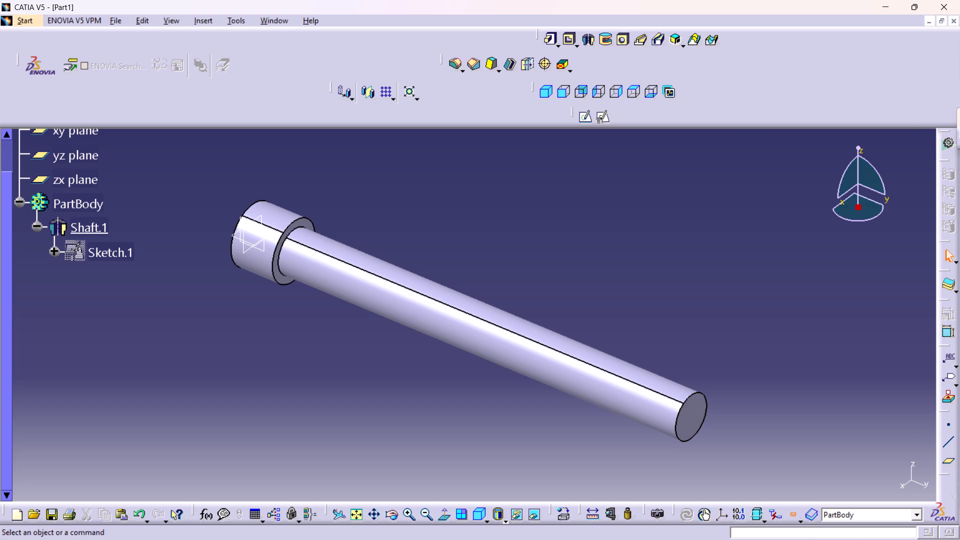
pyautogui.scroll(1, 548, 188)
pyautogui.scroll(-3, 550, 188)
pyautogui.scroll(2, 554, 188)
pyautogui.moveTo(295, 330); pyautogui.dragTo(280, 273, button='middle')
pyautogui.rightClick(295, 328)
pyautogui.scroll(1, 260, 300)
pyautogui.moveTo(263, 302); pyautogui.dragTo(387, 340, button='middle')
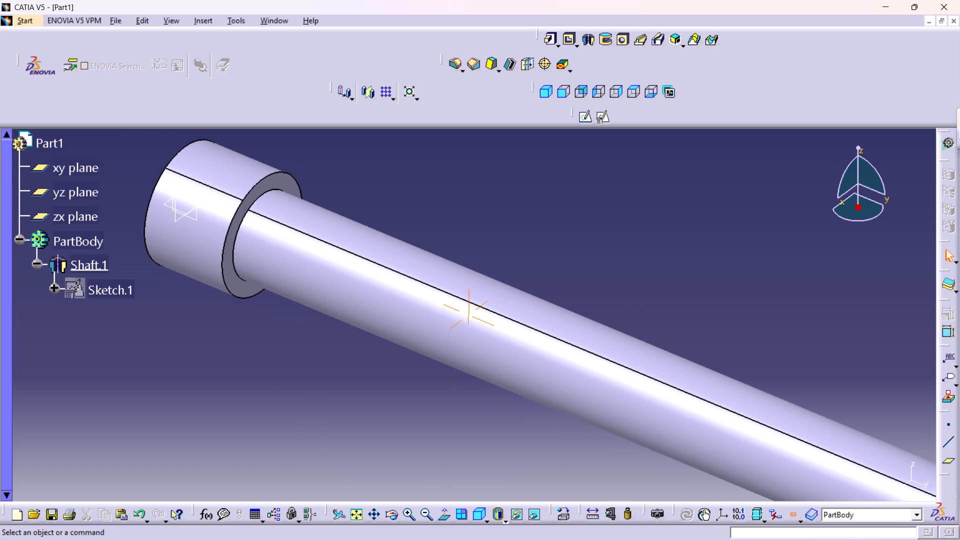
pyautogui.moveTo(387, 340); pyautogui.dragTo(392, 342, button='middle')
pyautogui.moveTo(297, 341); pyautogui.dragTo(291, 332, button='middle')
pyautogui.moveTo(297, 341); pyautogui.dragTo(292, 335, button='right')
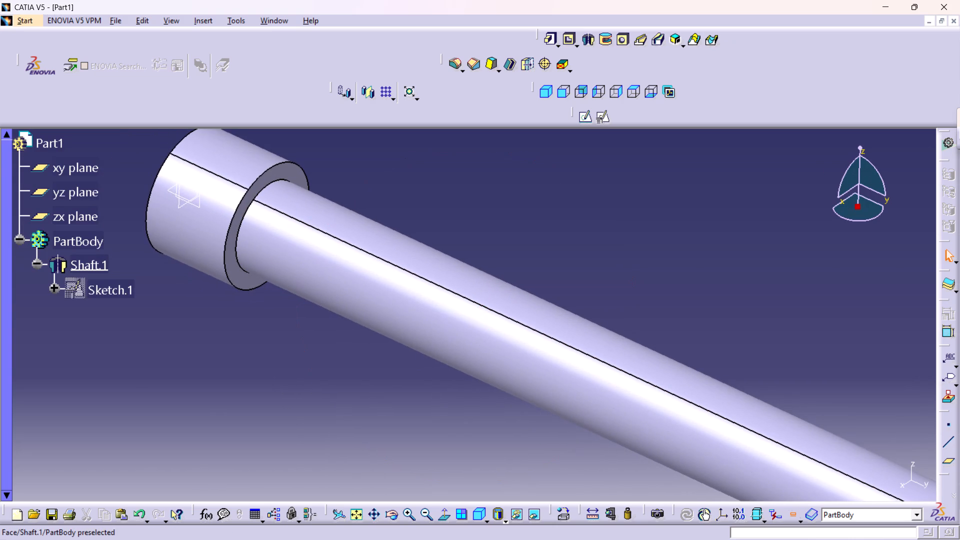
pyautogui.moveTo(329, 348); pyautogui.dragTo(325, 247, button='middle')
pyautogui.moveTo(329, 347); pyautogui.dragTo(325, 247, button='right')
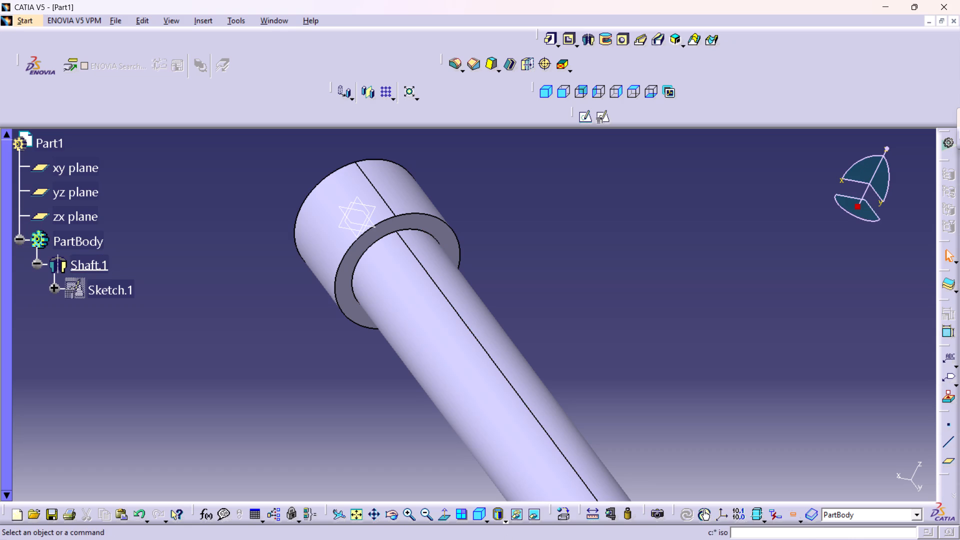
# Create a positioned sketch on the annular shoulder face under the head, with implicit origin and orientation.
pyautogui.click(476, 515)
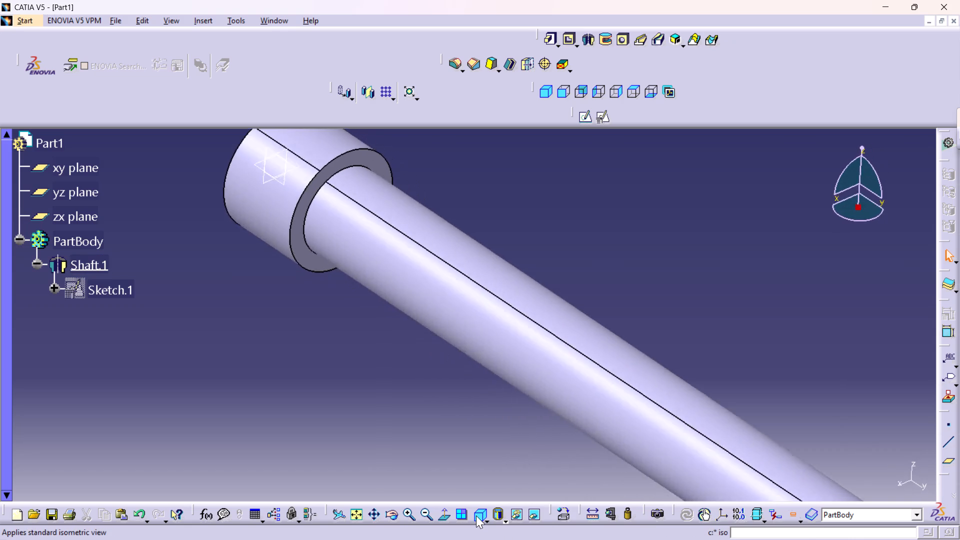
pyautogui.moveTo(341, 314); pyautogui.dragTo(367, 367, button='middle')
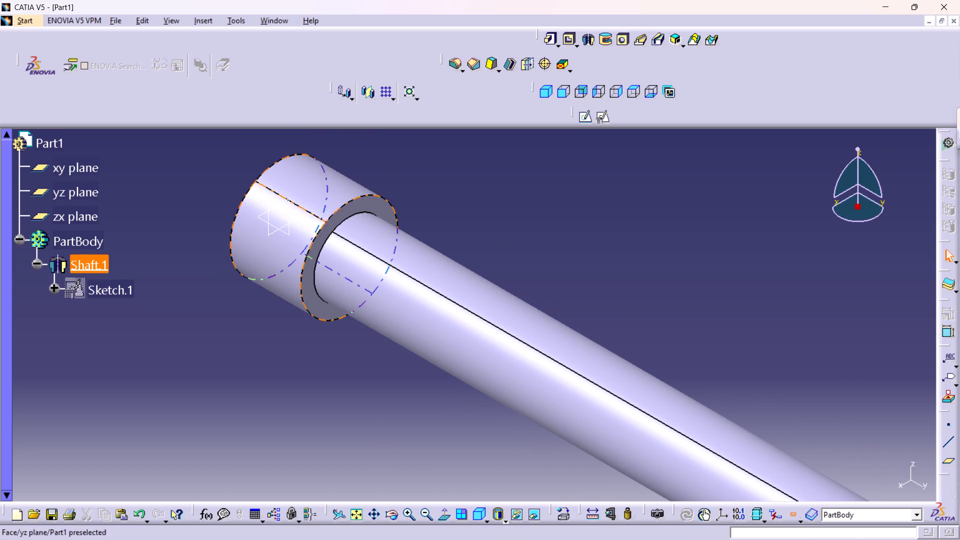
pyautogui.click(321, 312)
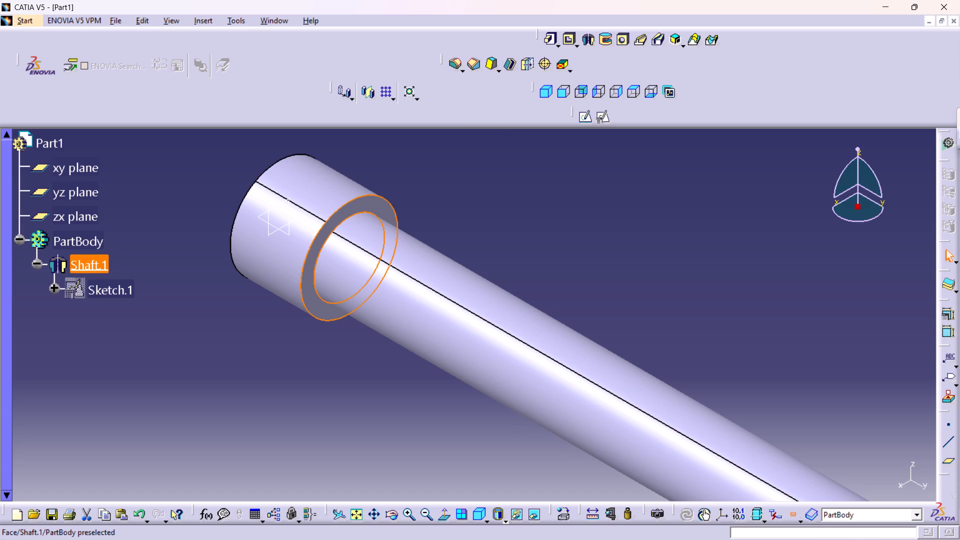
pyautogui.click(607, 113)
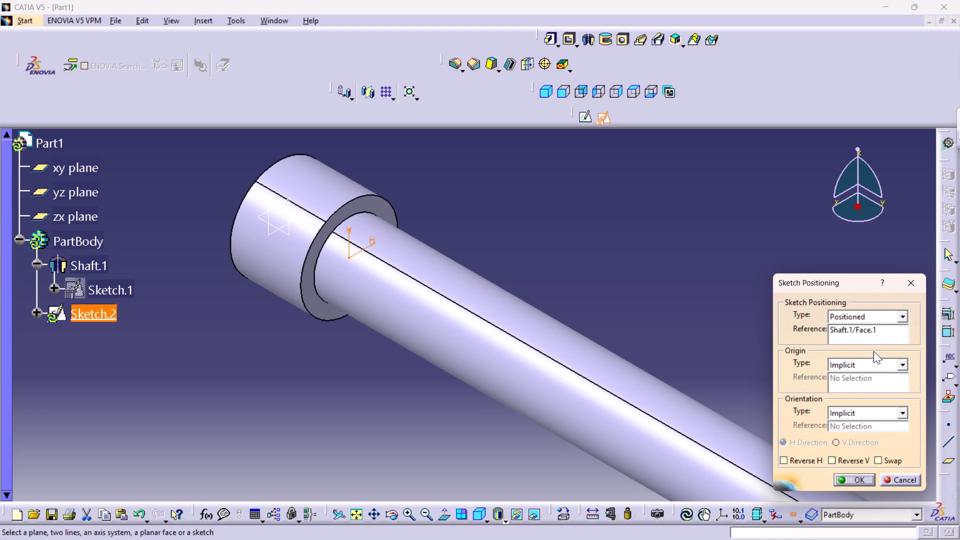
pyautogui.click(847, 480)
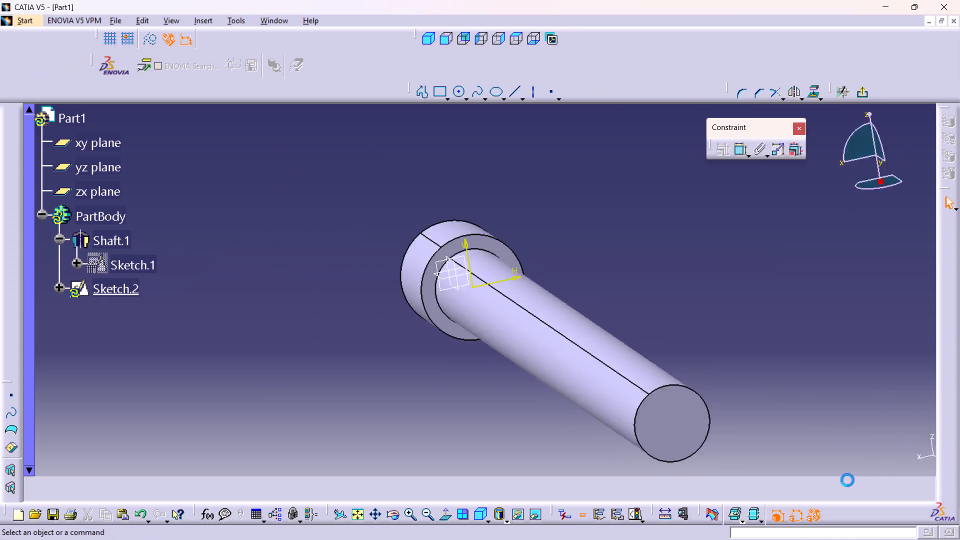
# Sketch a rectangle about 2.3 mm wide and 3.5 mm high at the bottom of the shoulder ring, starting at the shank circle.
pyautogui.moveTo(394, 279); pyautogui.dragTo(375, 208, button='middle')
pyautogui.rightClick(394, 277)
pyautogui.moveTo(304, 219); pyautogui.dragTo(517, 361, button='middle')
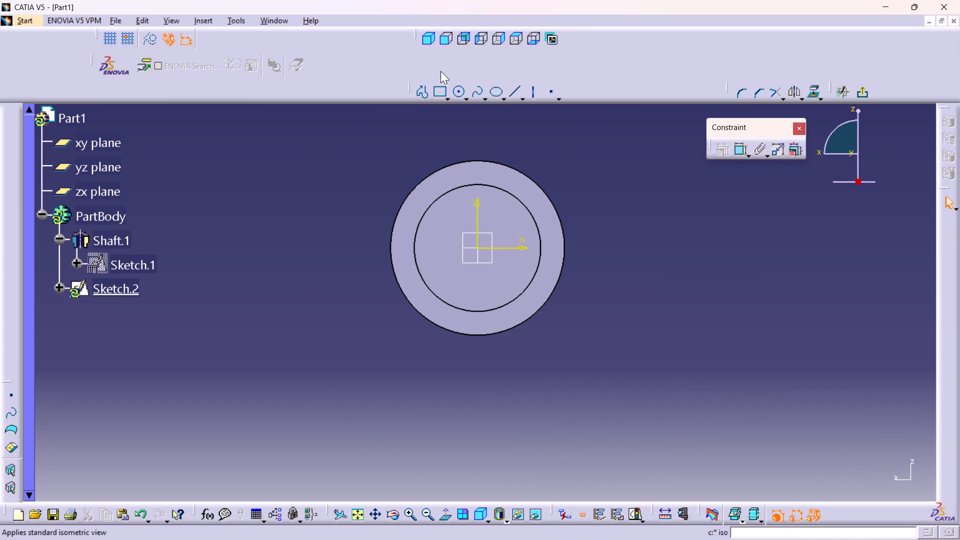
pyautogui.click(438, 92)
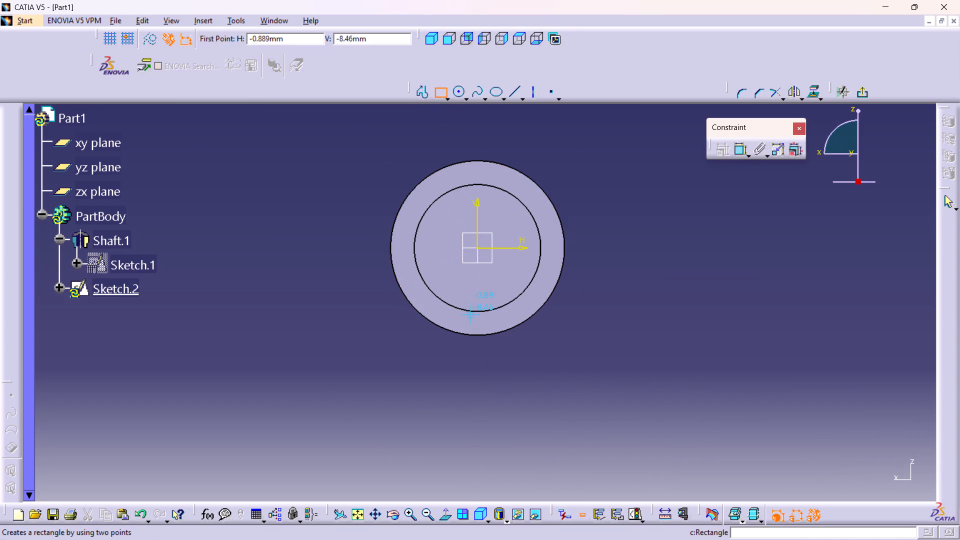
pyautogui.click(467, 312)
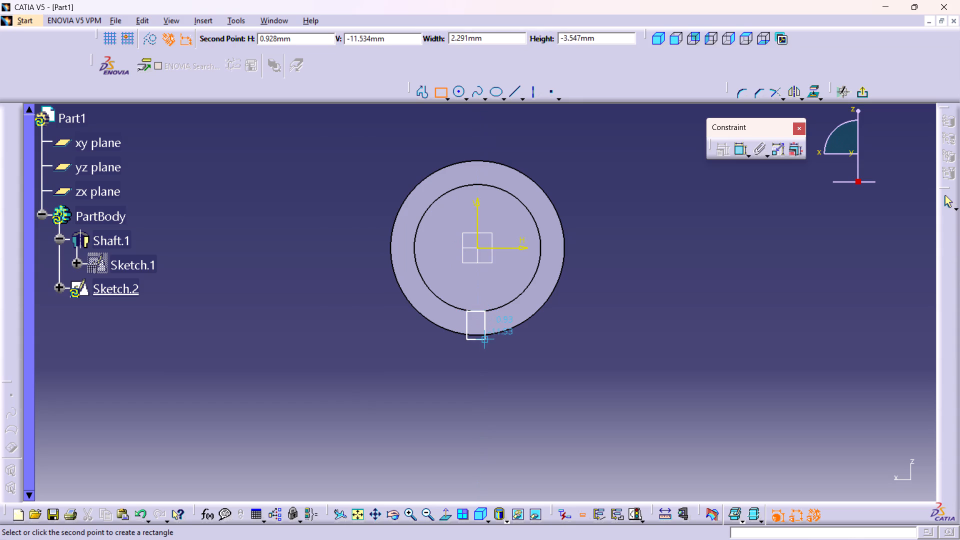
pyautogui.click(483, 339)
pyautogui.click(594, 297)
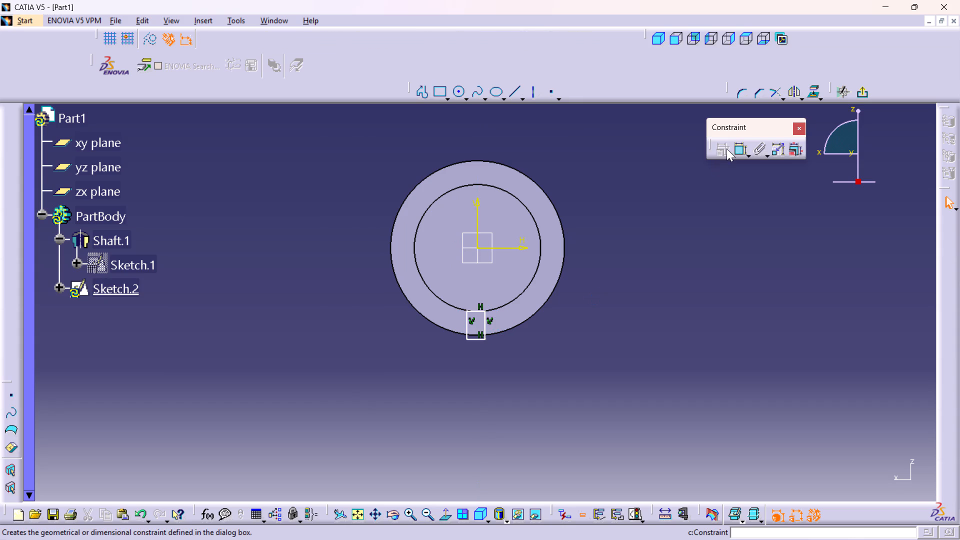
# Constrain the rectangle's two vertical sides symmetric about the sketch's vertical axis.
pyautogui.doubleClick(737, 146)
pyautogui.moveTo(554, 325); pyautogui.dragTo(571, 294, button='middle')
pyautogui.moveTo(482, 299); pyautogui.dragTo(477, 233, button='middle')
pyautogui.rightClick(482, 299)
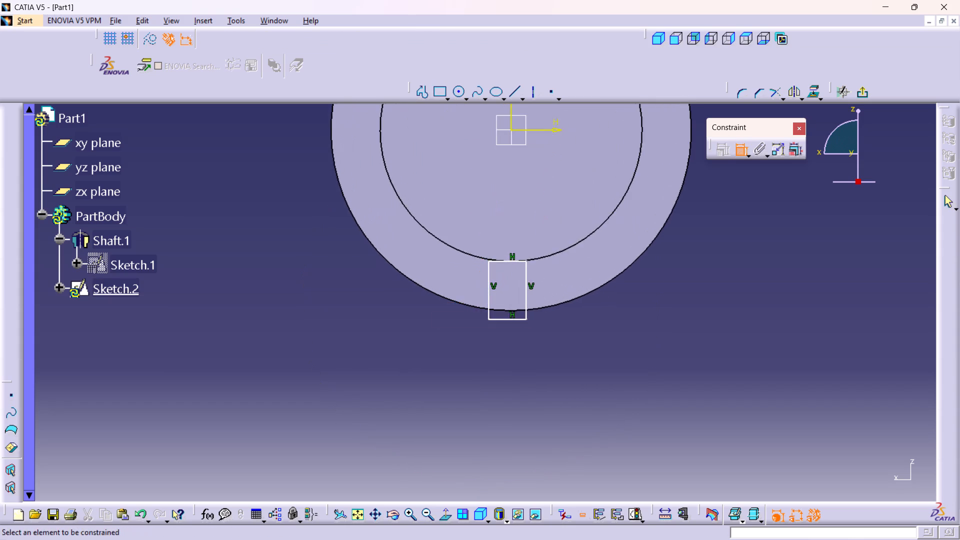
pyautogui.moveTo(538, 189); pyautogui.dragTo(531, 273, button='middle')
pyautogui.click(482, 382)
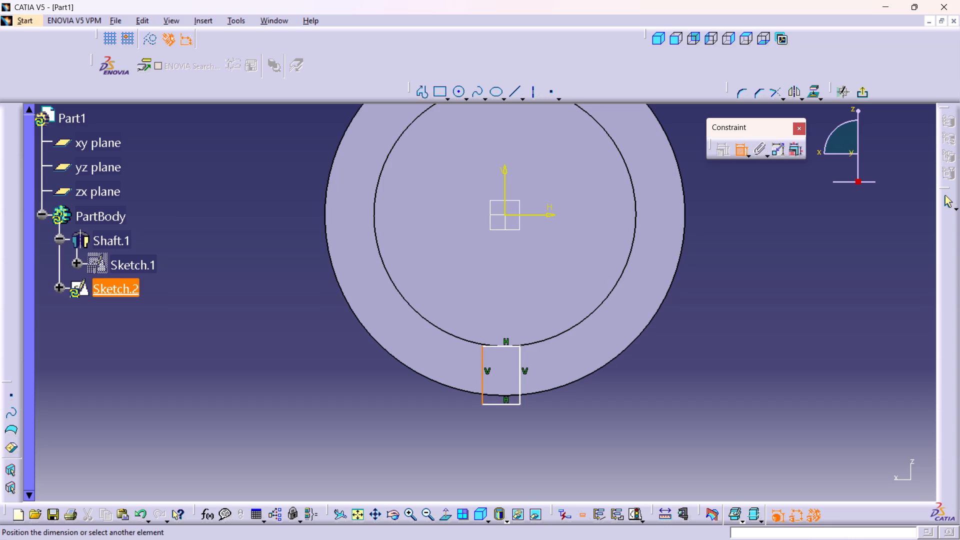
pyautogui.click(518, 388)
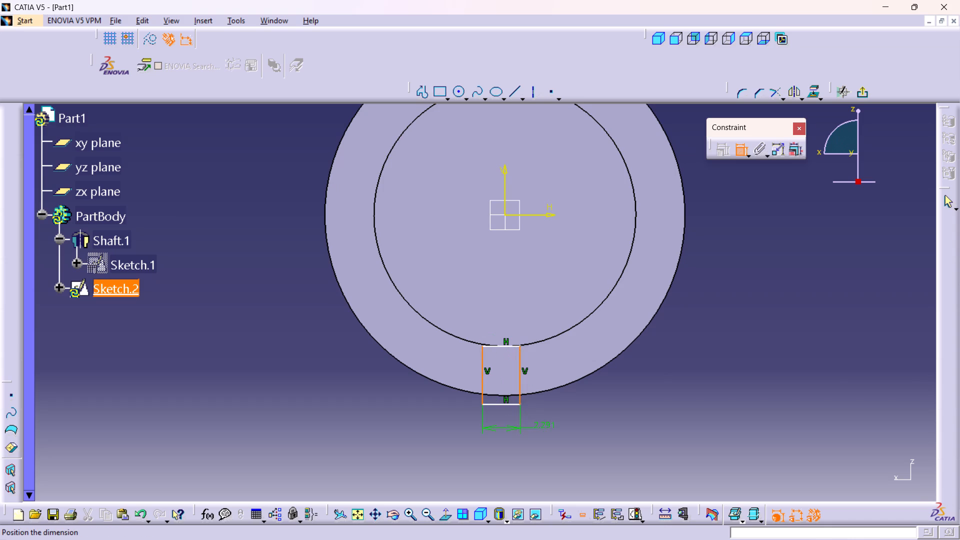
pyautogui.rightClick(544, 428)
pyautogui.click(606, 399)
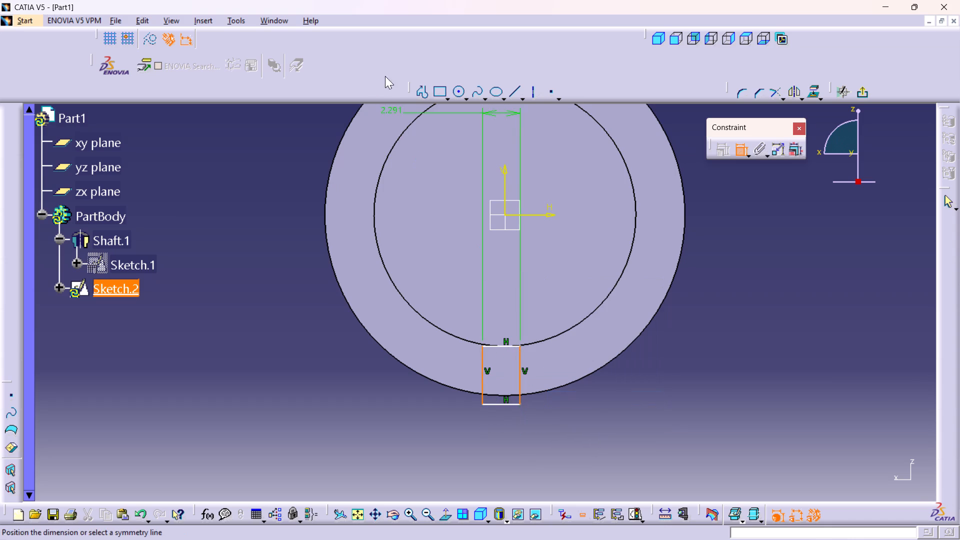
pyautogui.click(505, 183)
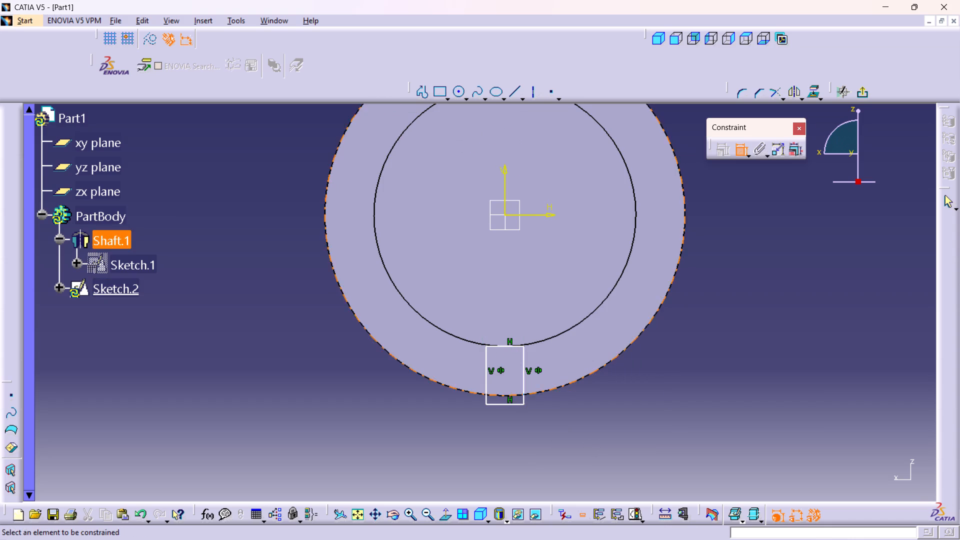
# Dimension the rectangle's bottom edge and set its width to 1 mm.
pyautogui.moveTo(625, 362); pyautogui.dragTo(603, 330, button='middle')
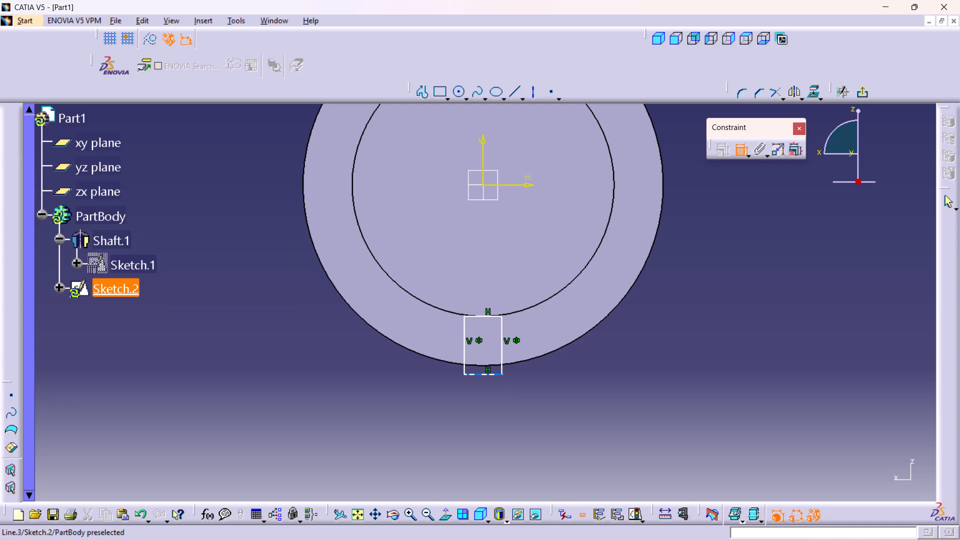
pyautogui.click(483, 372)
pyautogui.click(481, 411)
pyautogui.doubleClick(479, 406)
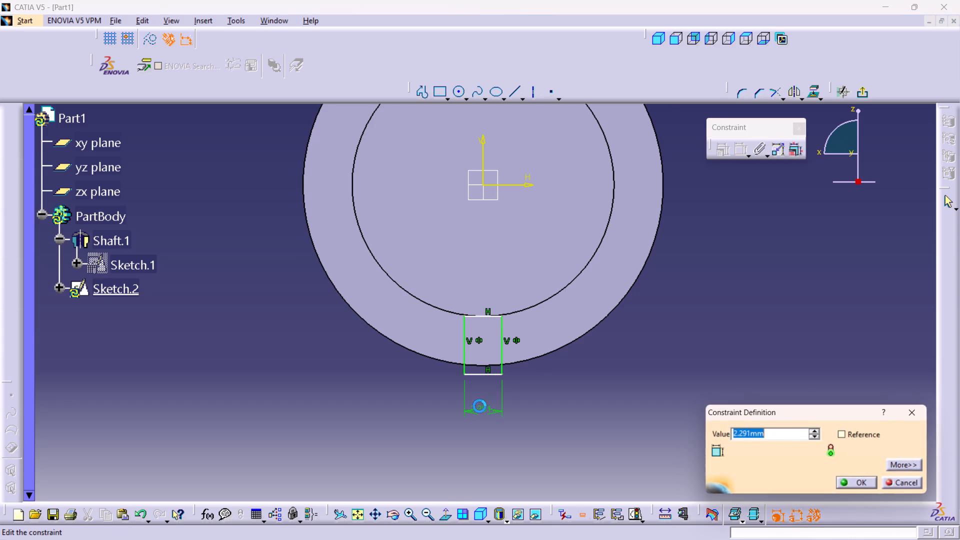
pyautogui.press('1')
pyautogui.press('Return')
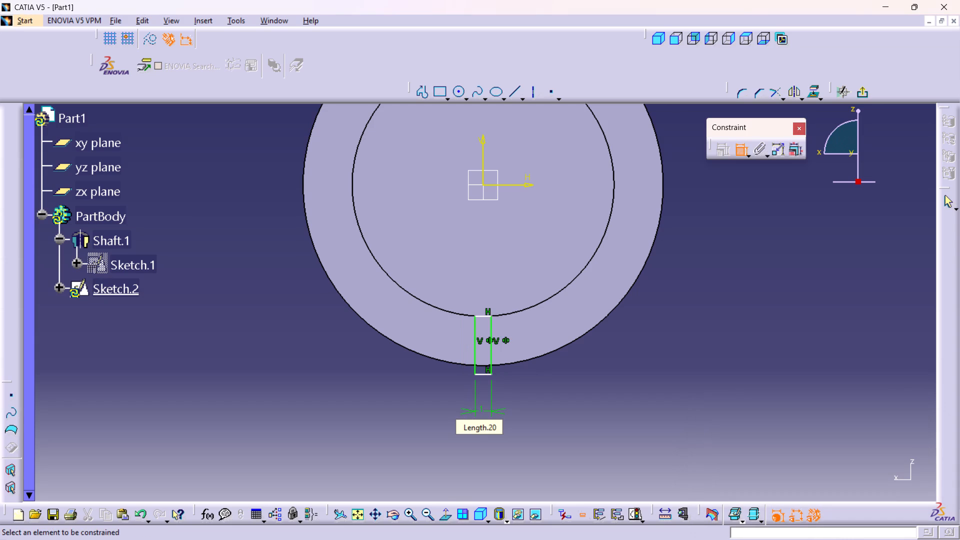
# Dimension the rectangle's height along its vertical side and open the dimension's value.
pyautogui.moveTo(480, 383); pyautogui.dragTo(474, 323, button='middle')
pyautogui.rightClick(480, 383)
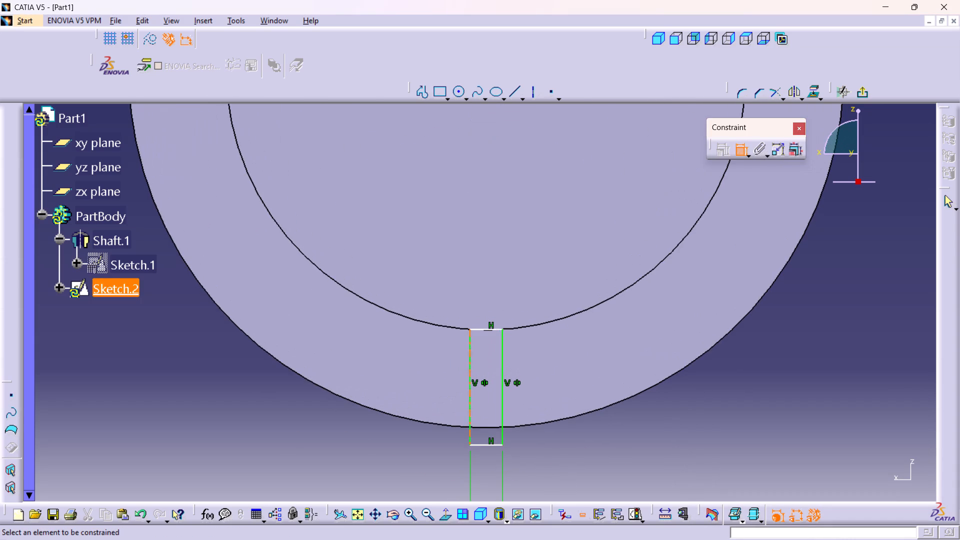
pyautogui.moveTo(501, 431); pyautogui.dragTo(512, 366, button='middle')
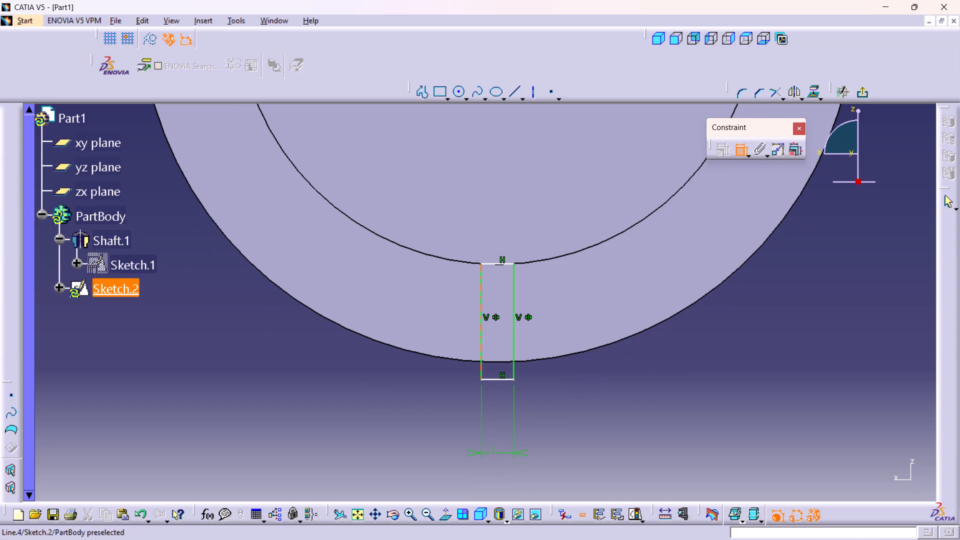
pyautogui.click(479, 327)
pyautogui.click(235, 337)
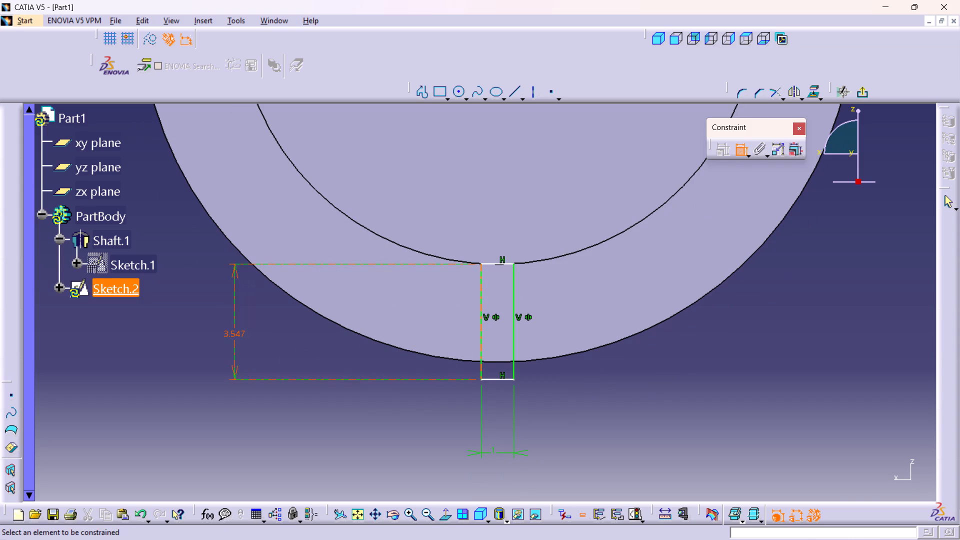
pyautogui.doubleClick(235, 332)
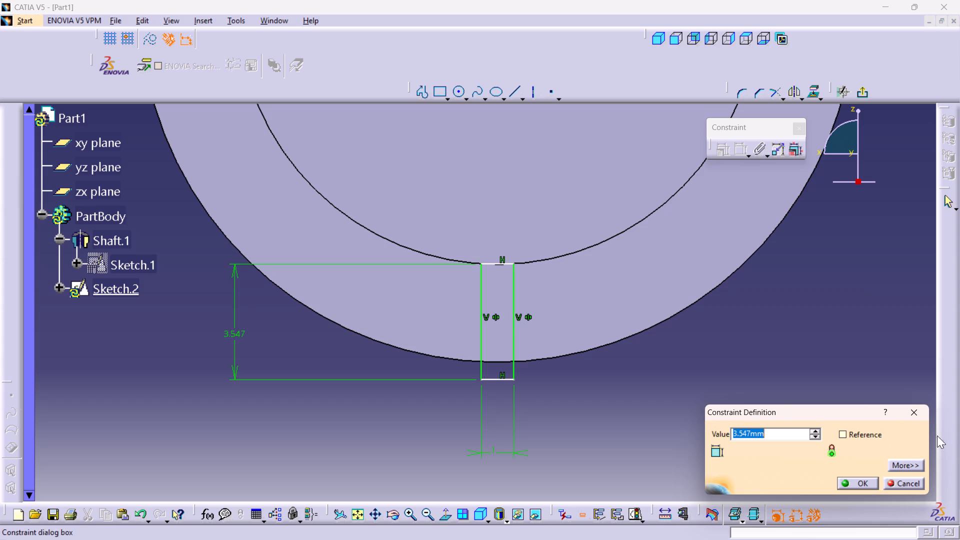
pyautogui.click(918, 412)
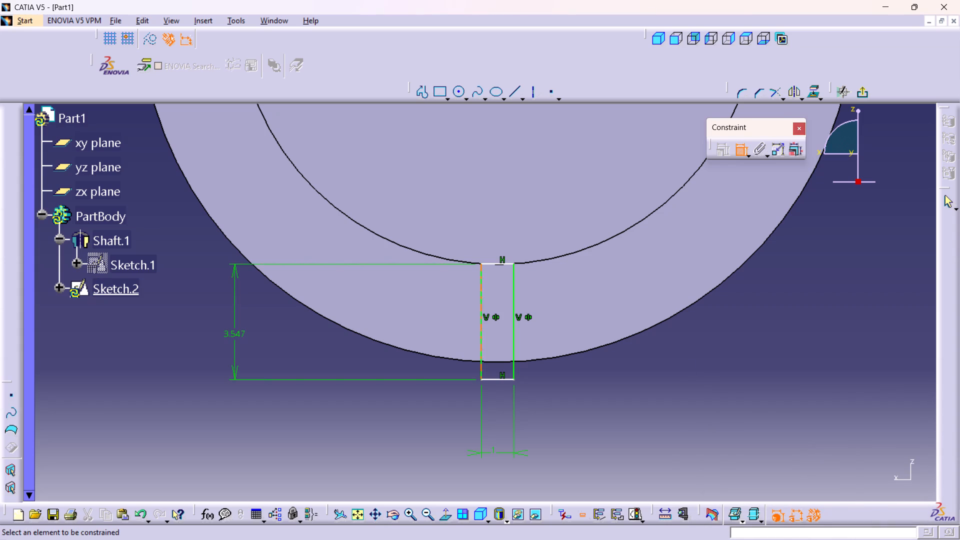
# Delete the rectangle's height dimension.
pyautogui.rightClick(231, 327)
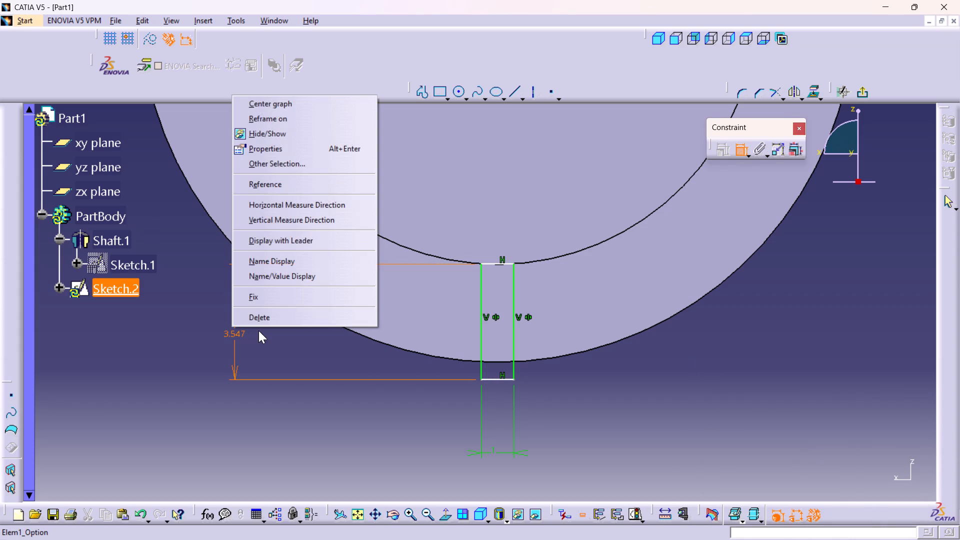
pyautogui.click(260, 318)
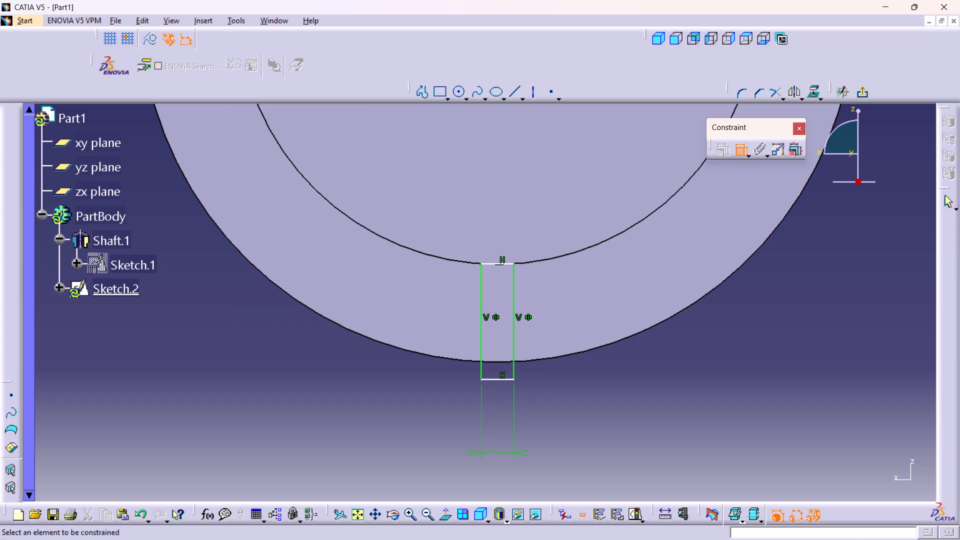
# Make the rectangle's bottom edge tangent to the outer circular edge and its top edge tangent to the inner circular edge.
pyautogui.click(494, 378)
pyautogui.click(493, 362)
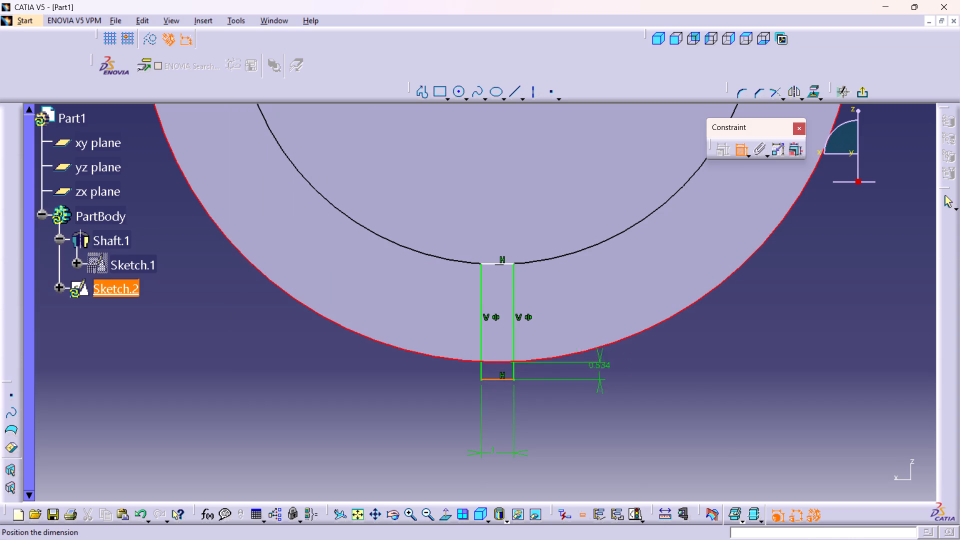
pyautogui.rightClick(716, 358)
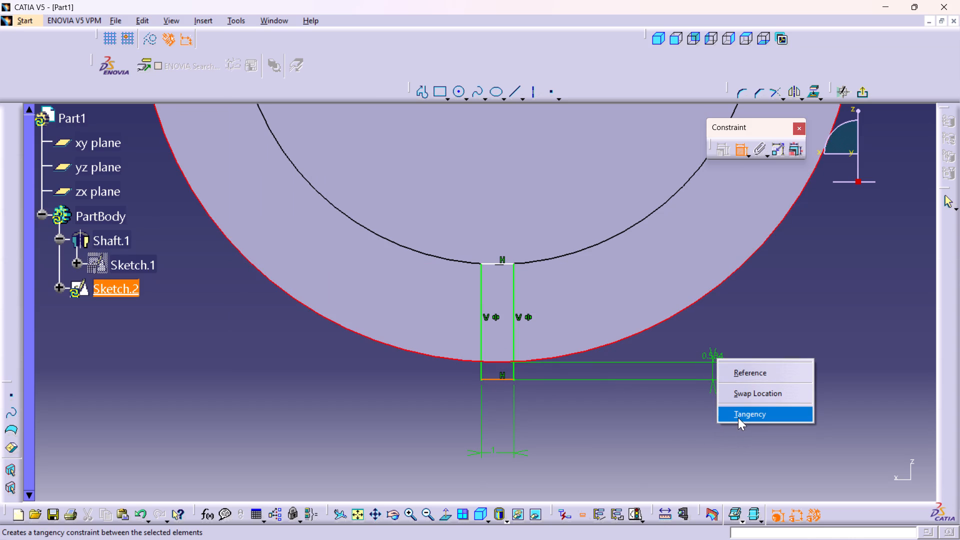
pyautogui.click(738, 417)
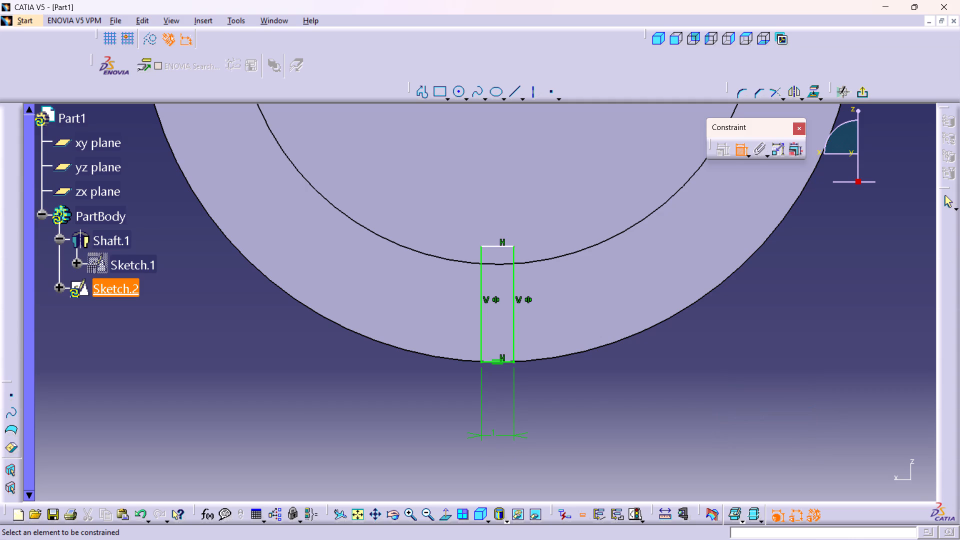
pyautogui.click(493, 245)
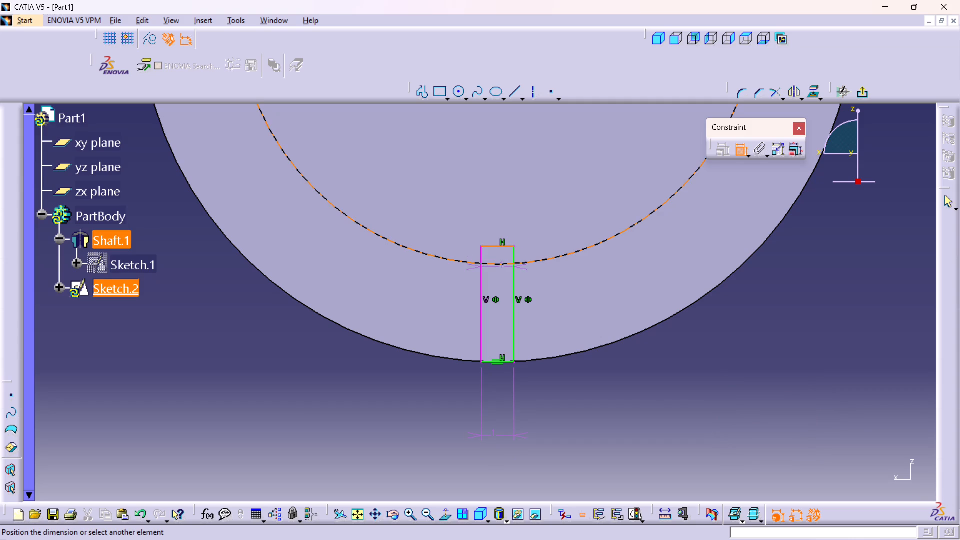
pyautogui.click(506, 266)
pyautogui.rightClick(848, 295)
pyautogui.click(868, 352)
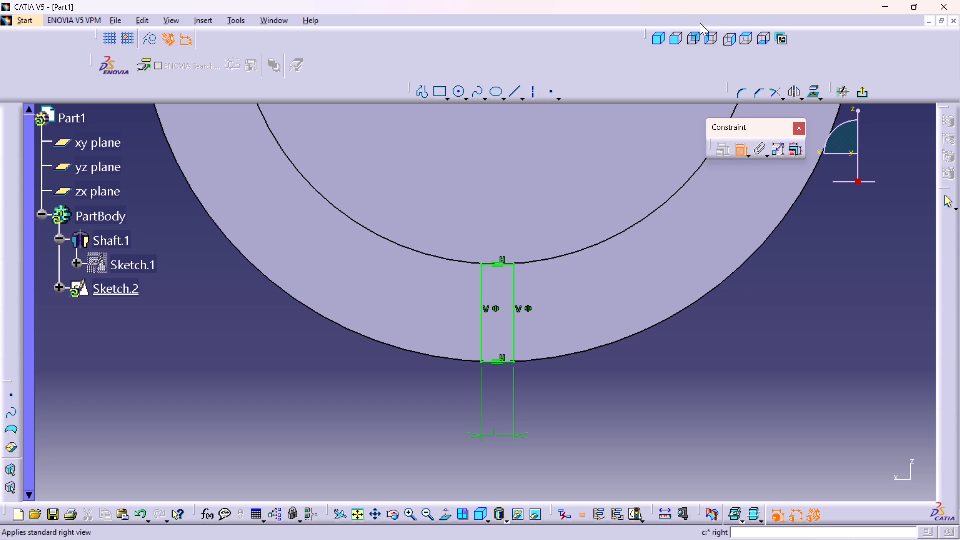
# Exit the sketch and extrude the rectangle from the shoulder face as a 2 mm long pad.
pyautogui.click(659, 39)
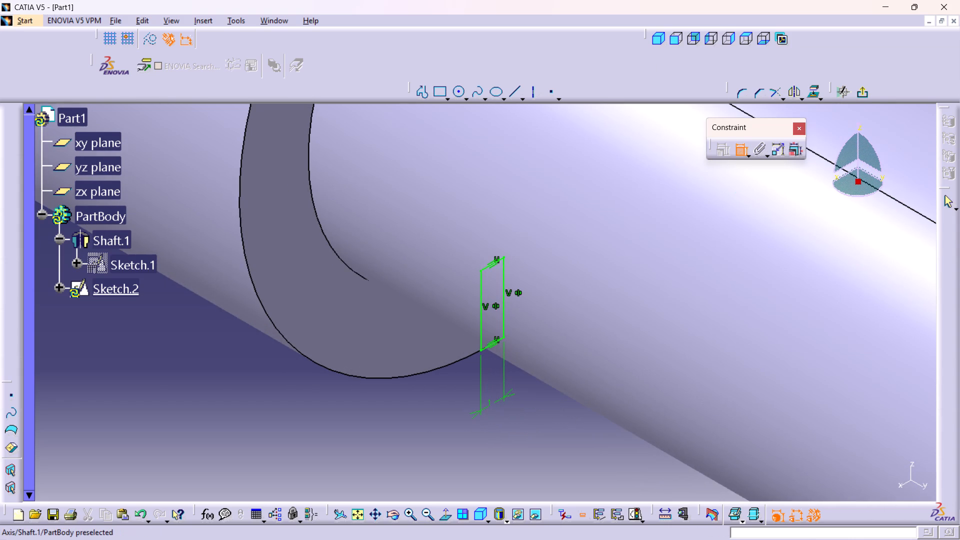
pyautogui.moveTo(658, 380); pyautogui.dragTo(742, 107, button='middle')
pyautogui.moveTo(658, 379); pyautogui.dragTo(742, 107, button='right')
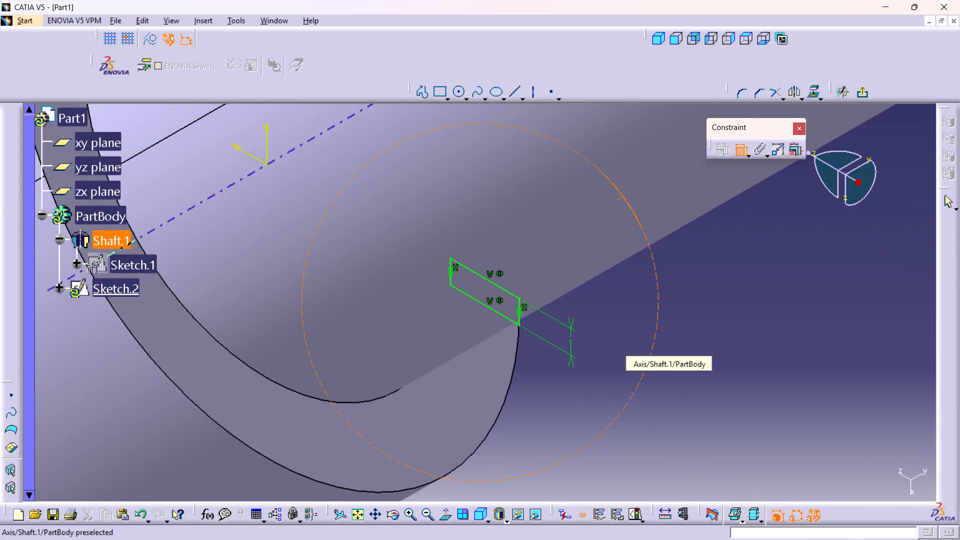
pyautogui.moveTo(742, 107); pyautogui.dragTo(746, 92, button='right')
pyautogui.moveTo(742, 107); pyautogui.dragTo(746, 93, button='middle')
pyautogui.moveTo(377, 391); pyautogui.dragTo(363, 164, button='middle')
pyautogui.moveTo(371, 367); pyautogui.dragTo(363, 164, button='right')
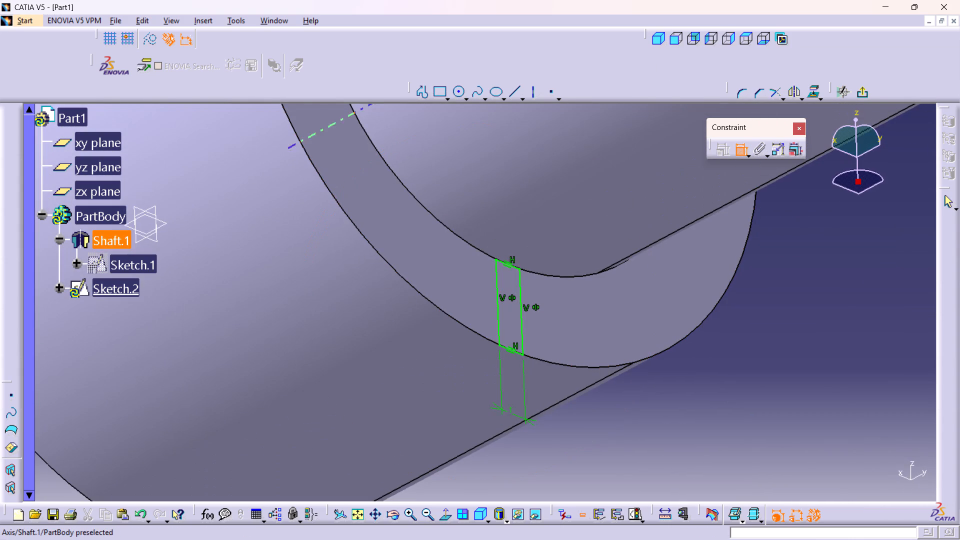
pyautogui.click(859, 93)
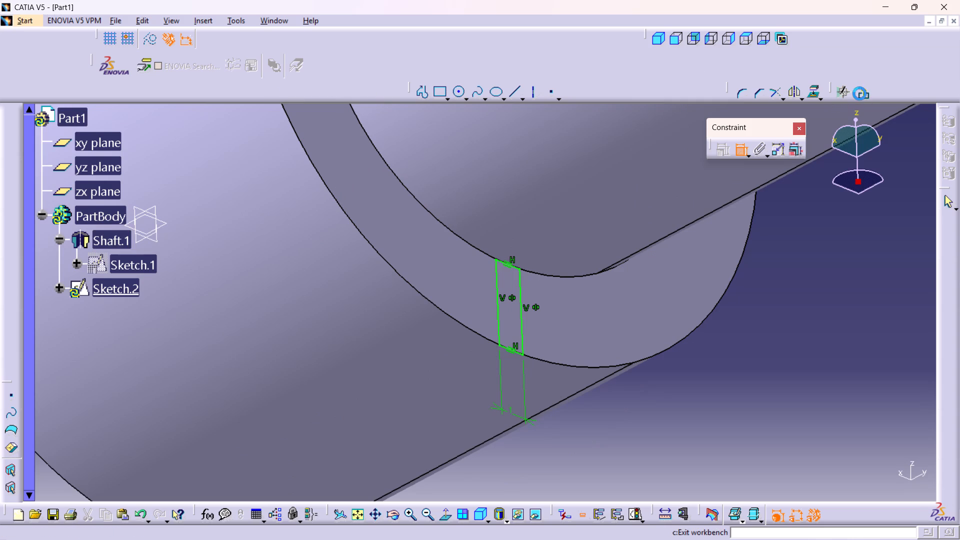
pyautogui.moveTo(608, 345); pyautogui.dragTo(631, 251, button='middle')
pyautogui.moveTo(608, 345); pyautogui.dragTo(631, 251, button='right')
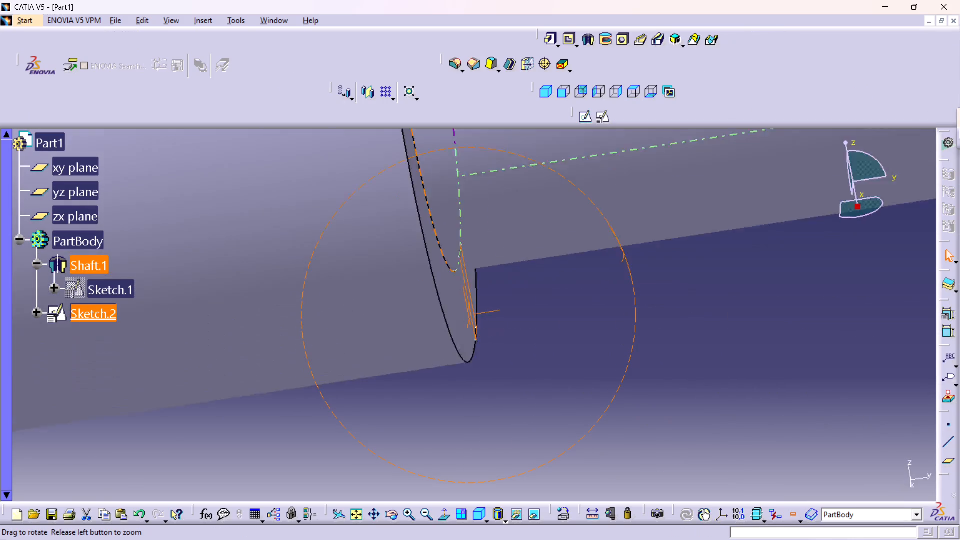
pyautogui.moveTo(631, 251); pyautogui.dragTo(584, 214, button='right')
pyautogui.moveTo(631, 251); pyautogui.dragTo(584, 214, button='middle')
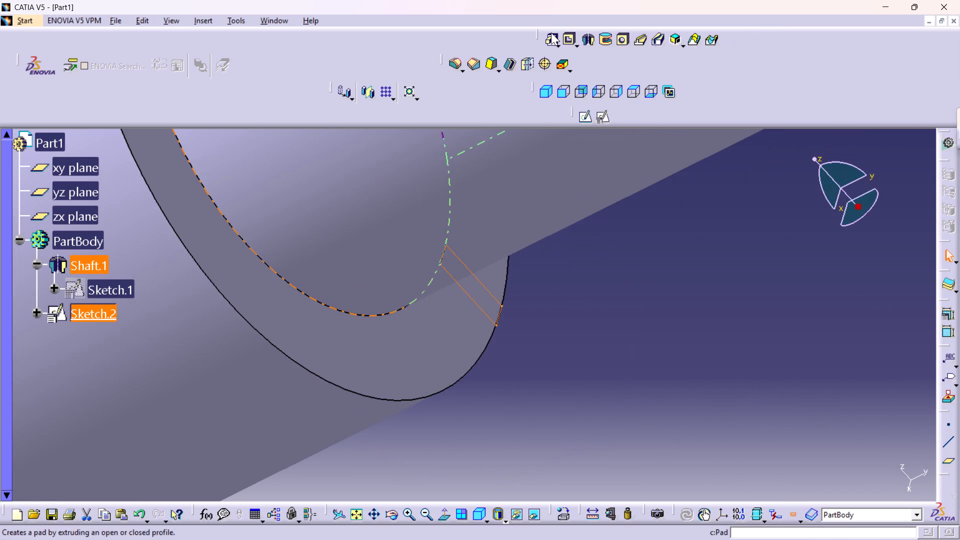
pyautogui.click(551, 32)
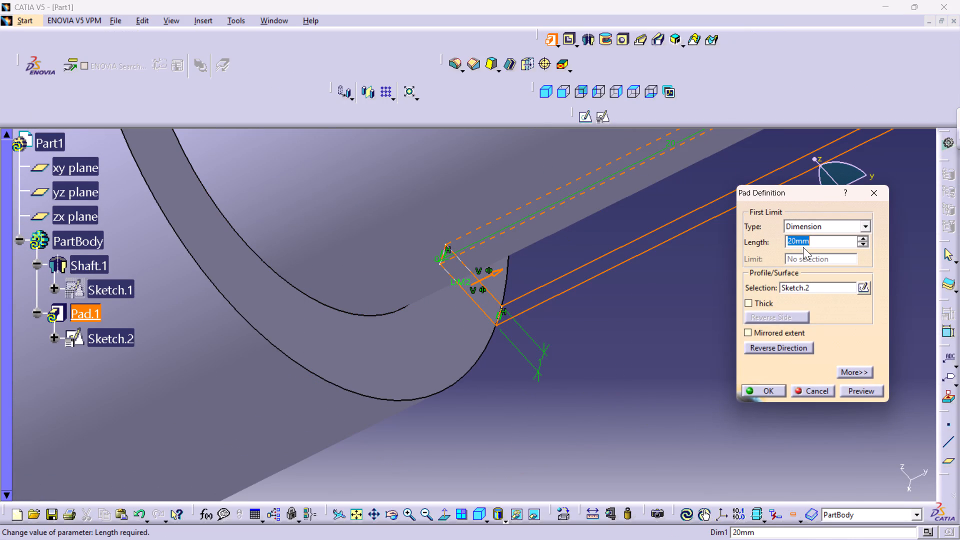
pyautogui.doubleClick(814, 241)
pyautogui.press('2')
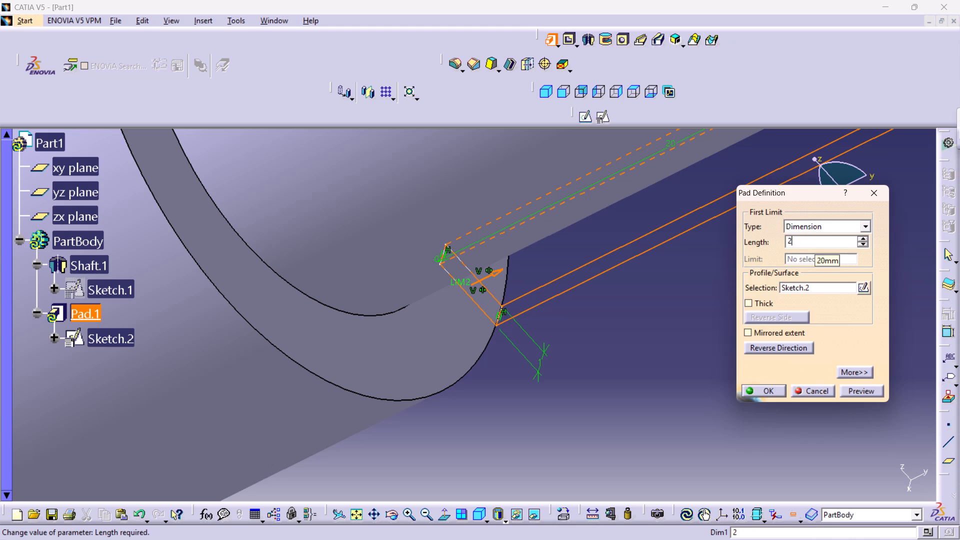
pyautogui.press('Return')
pyautogui.click(581, 349)
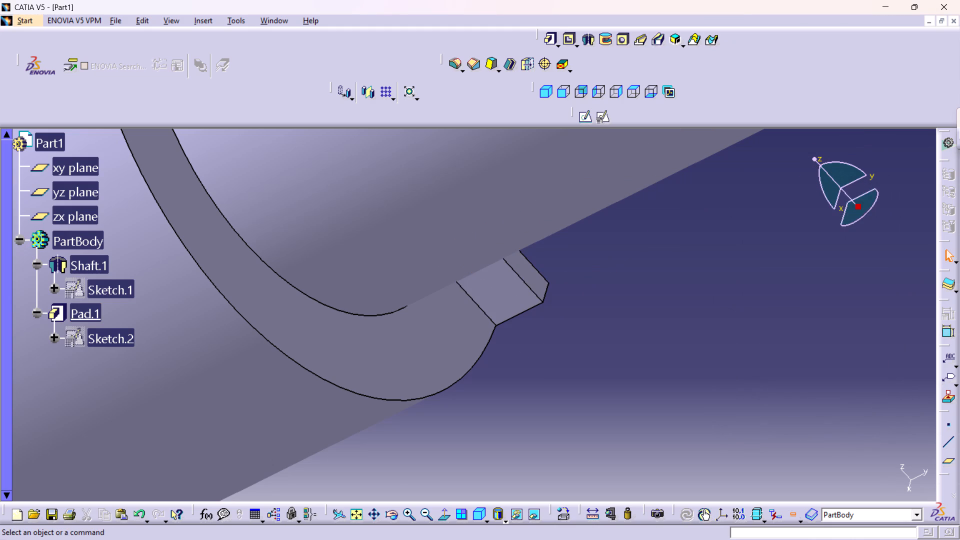
# Edit the pad on the shoulder face and set its length to 1 mm.
pyautogui.moveTo(602, 344); pyautogui.dragTo(411, 250, button='middle')
pyautogui.moveTo(602, 344); pyautogui.dragTo(411, 250, button='right')
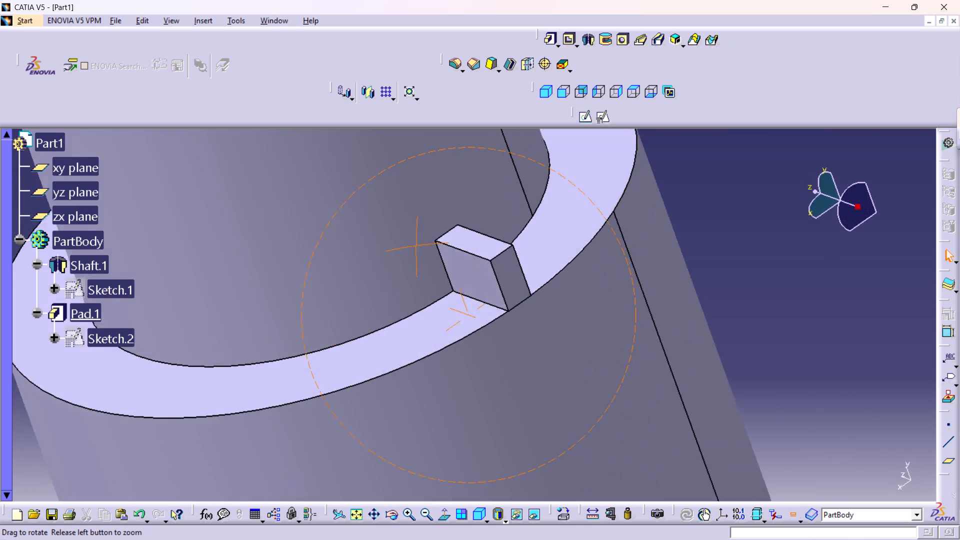
pyautogui.moveTo(411, 250); pyautogui.dragTo(531, 256, button='middle')
pyautogui.moveTo(411, 250); pyautogui.dragTo(531, 256, button='right')
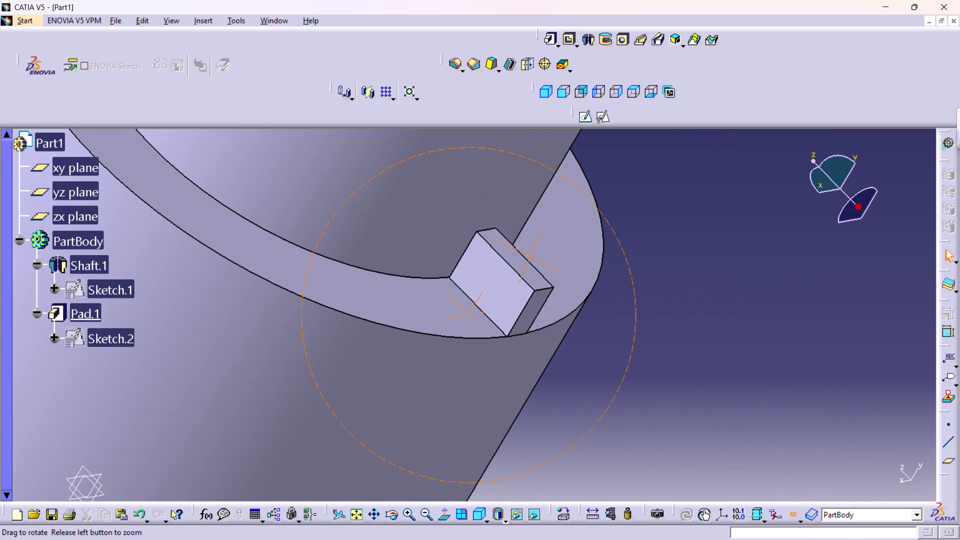
pyautogui.moveTo(531, 256); pyautogui.dragTo(530, 257, button='right')
pyautogui.moveTo(531, 256); pyautogui.dragTo(530, 257, button='middle')
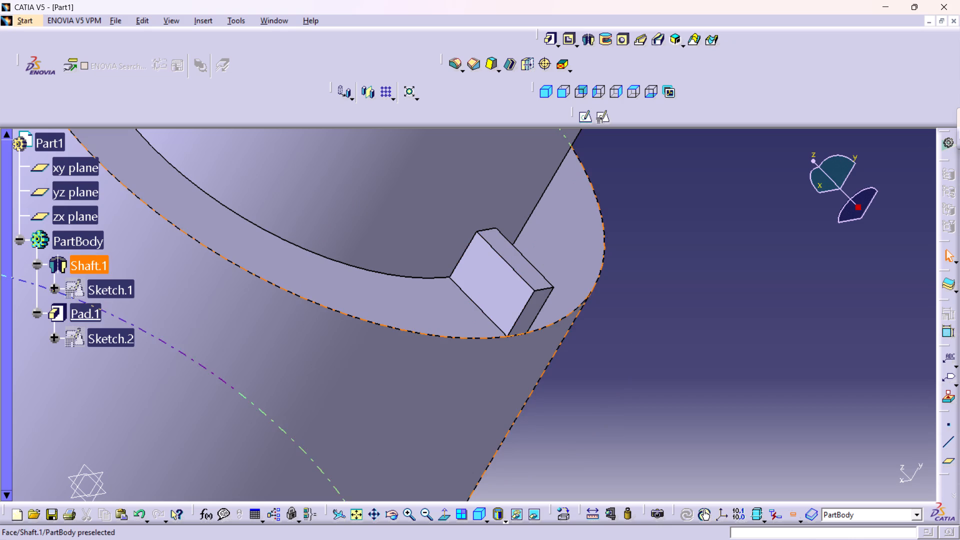
pyautogui.doubleClick(92, 312)
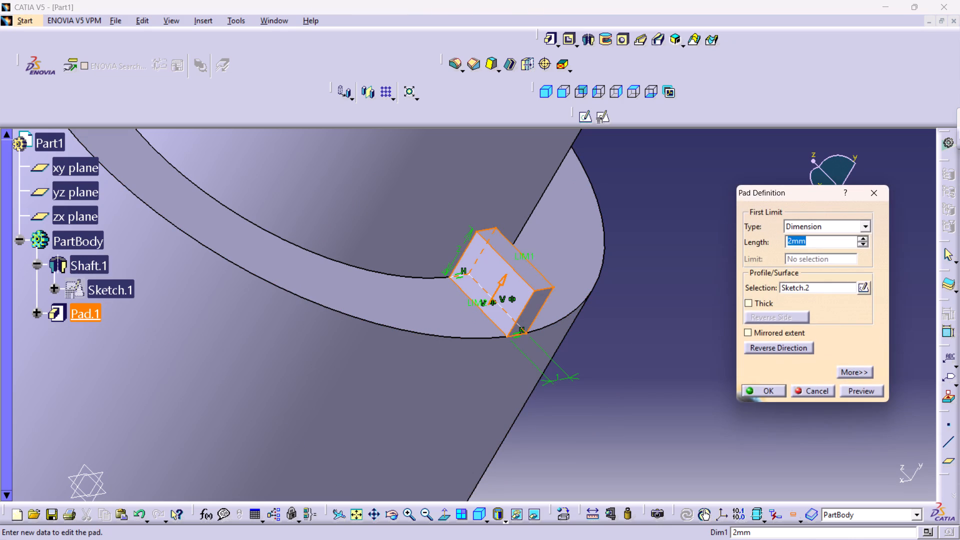
pyautogui.doubleClick(807, 242)
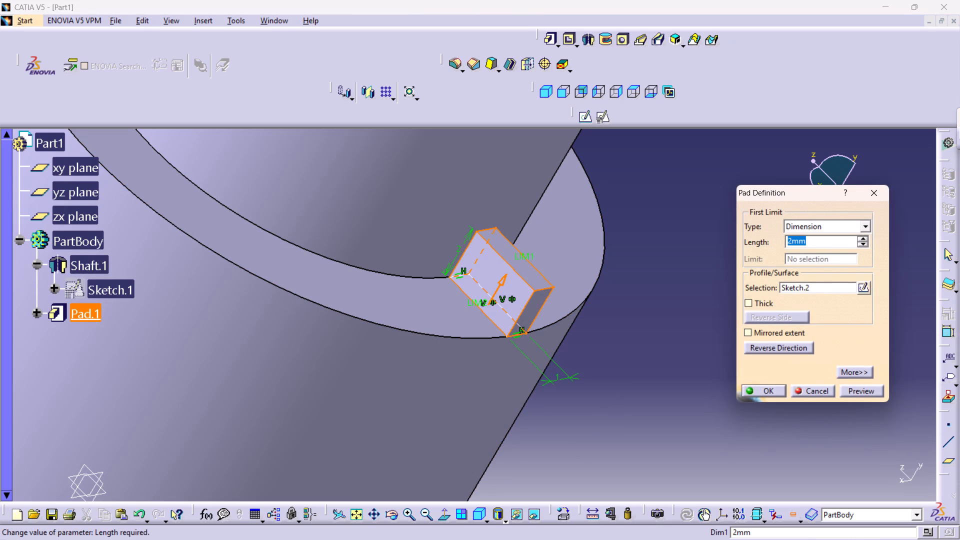
pyautogui.press('1')
pyautogui.press('Return')
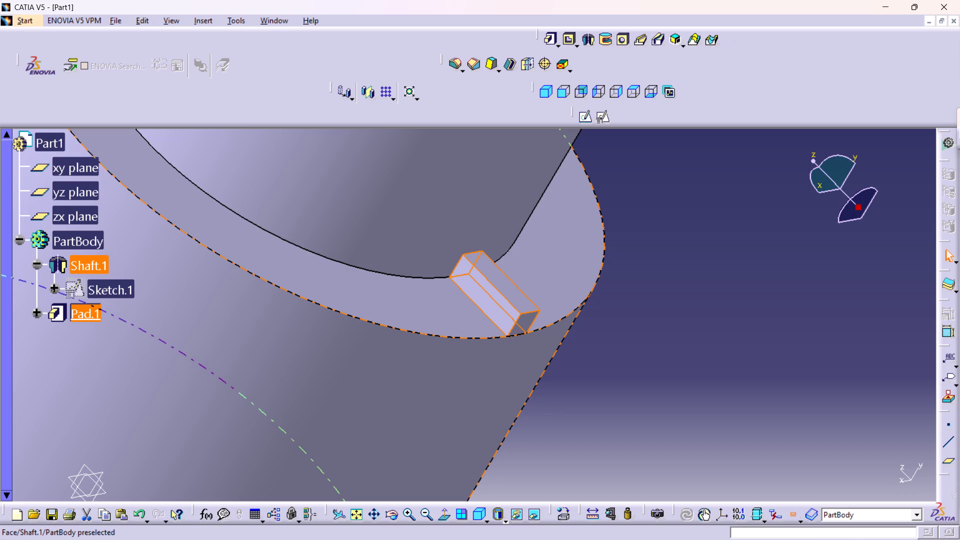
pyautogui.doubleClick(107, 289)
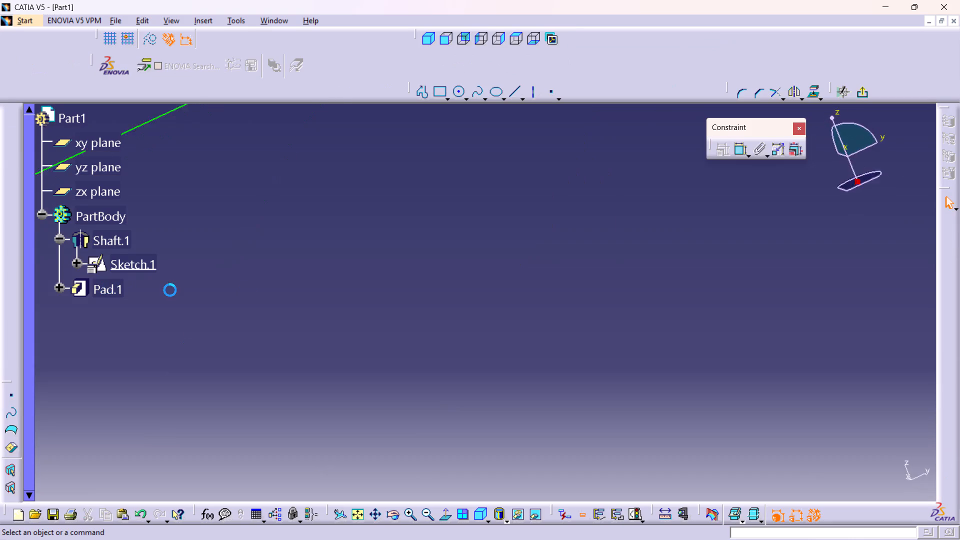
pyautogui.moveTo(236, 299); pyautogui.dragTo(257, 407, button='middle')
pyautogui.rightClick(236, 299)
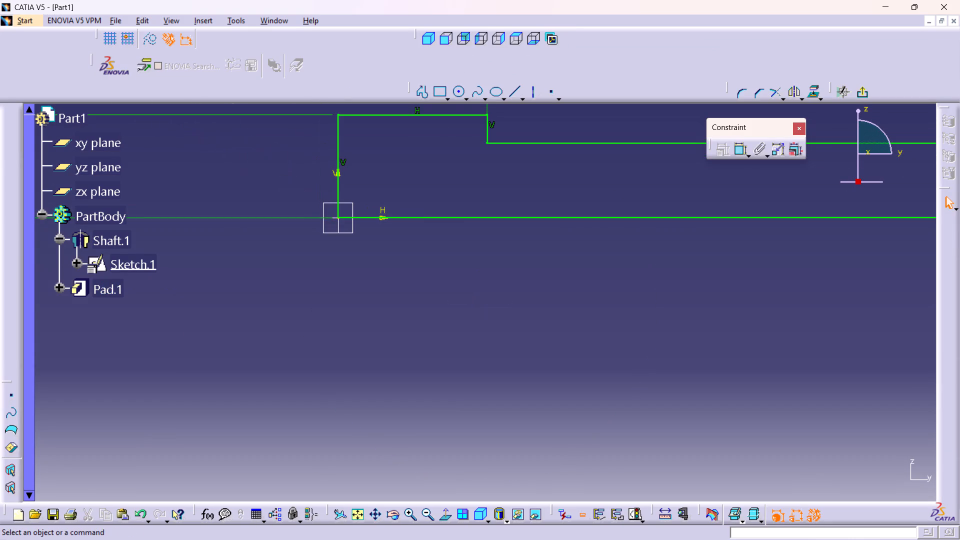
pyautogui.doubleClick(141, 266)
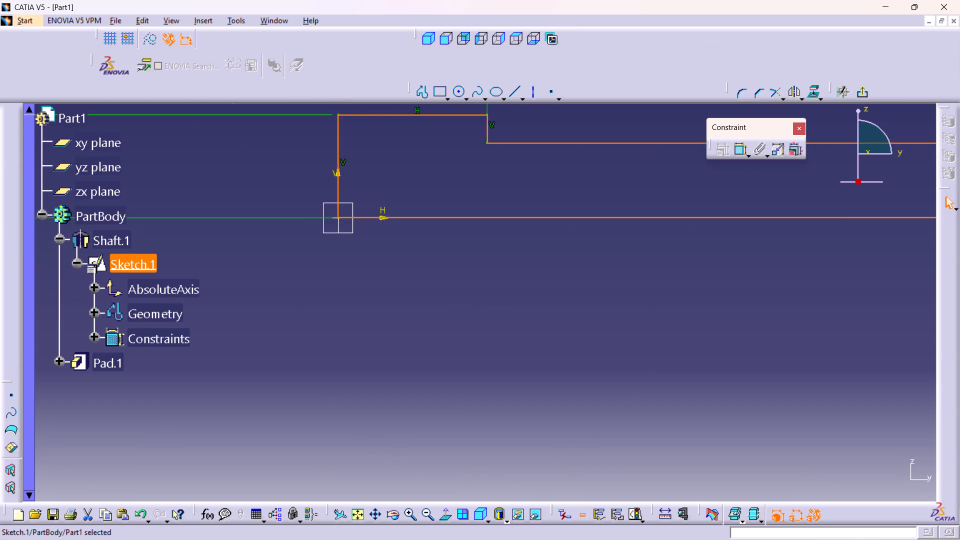
# Reopen the pad's profile sketch and set the rectangle's width to 2 mm.
pyautogui.click(61, 362)
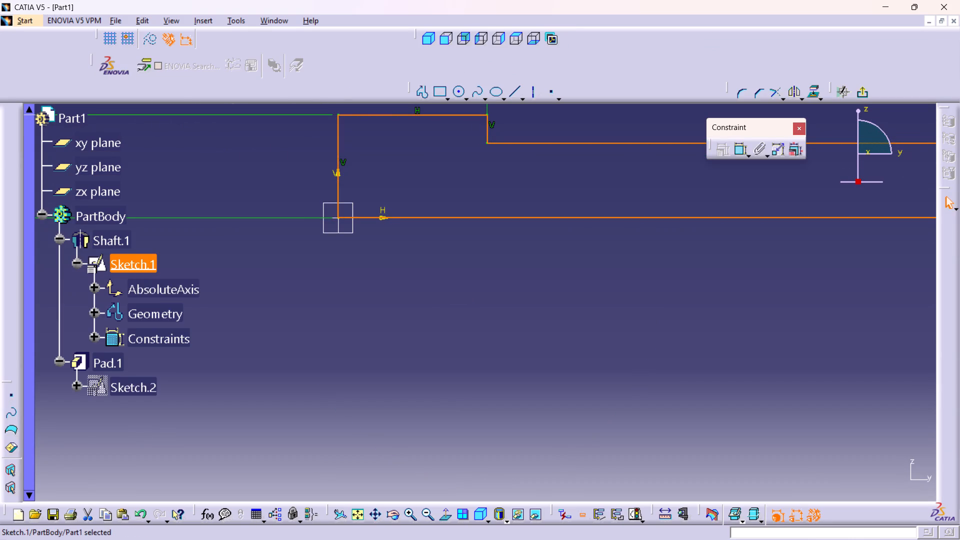
pyautogui.doubleClick(140, 386)
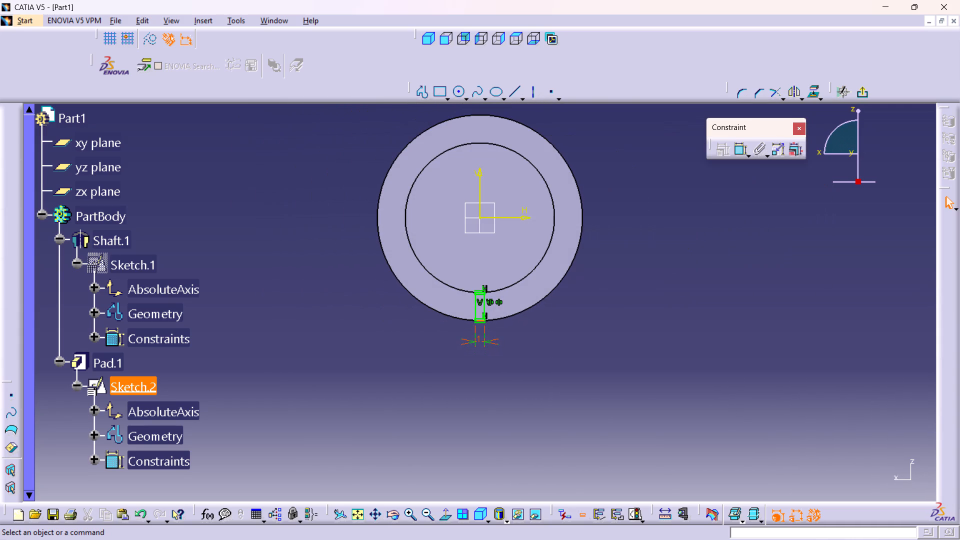
pyautogui.doubleClick(478, 339)
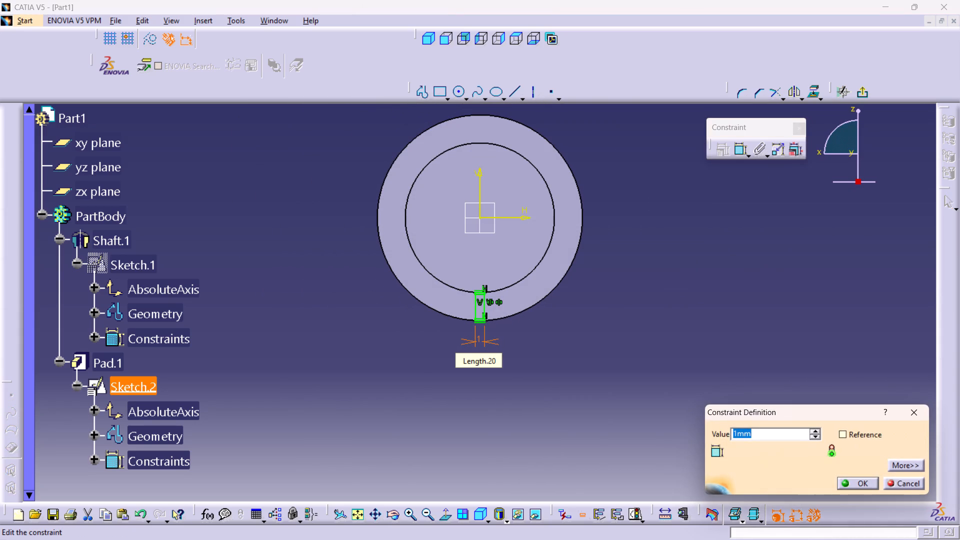
pyautogui.press('2')
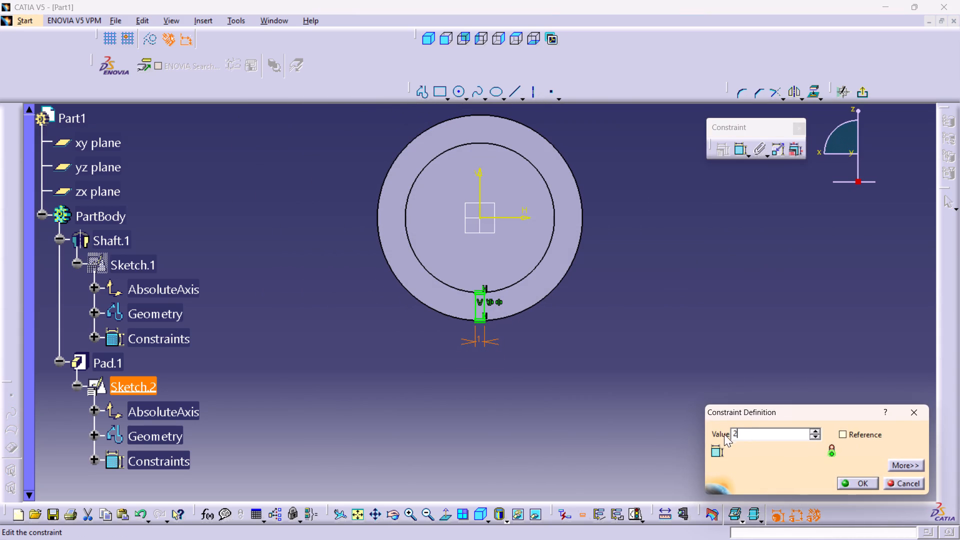
pyautogui.click(853, 484)
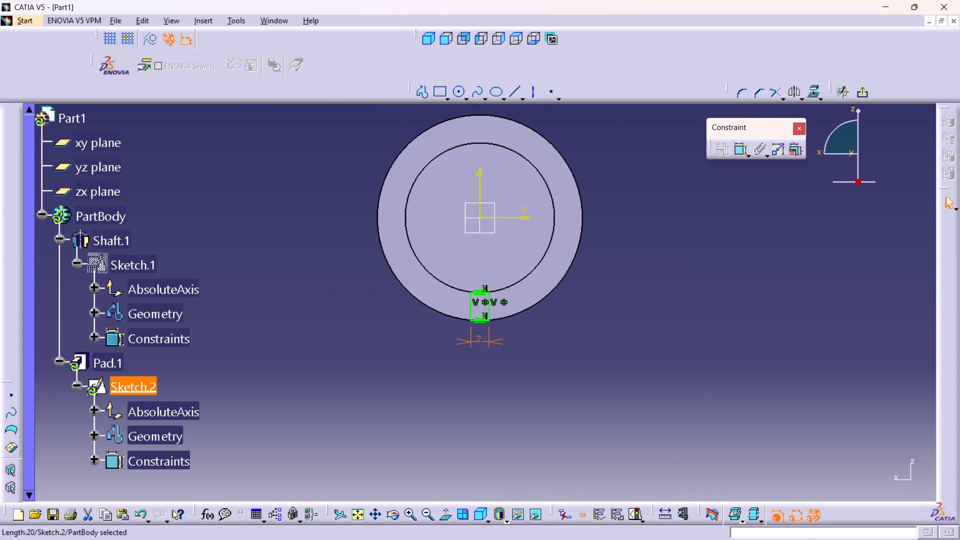
# Examine closely where the rectangle's bottom edge meets the outer circular edge of the shoulder.
pyautogui.moveTo(477, 326); pyautogui.dragTo(455, 199, button='middle')
pyautogui.rightClick(477, 326)
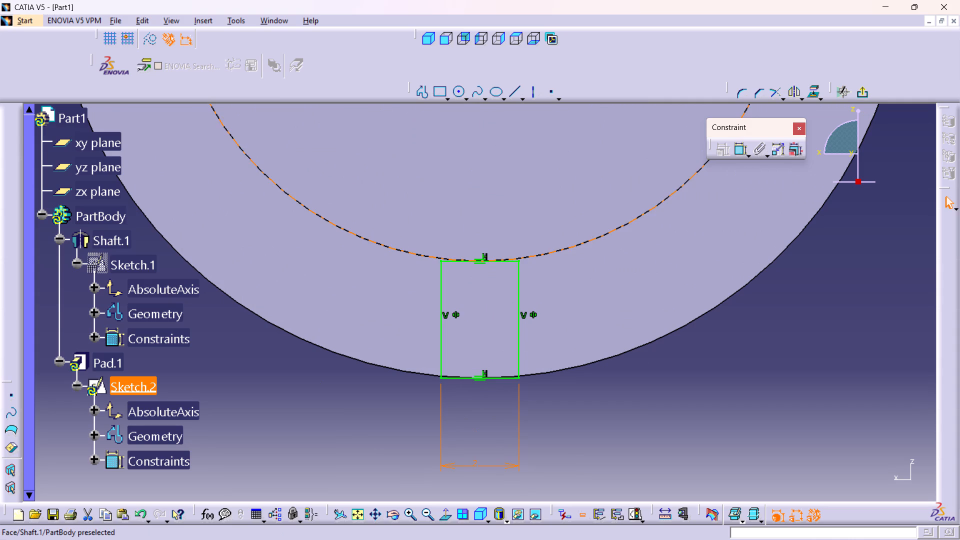
pyautogui.moveTo(484, 374); pyautogui.dragTo(469, 294, button='middle')
pyautogui.rightClick(484, 374)
pyautogui.moveTo(501, 357); pyautogui.dragTo(503, 222, button='middle')
pyautogui.moveTo(492, 258); pyautogui.dragTo(482, 197, button='middle')
pyautogui.rightClick(492, 258)
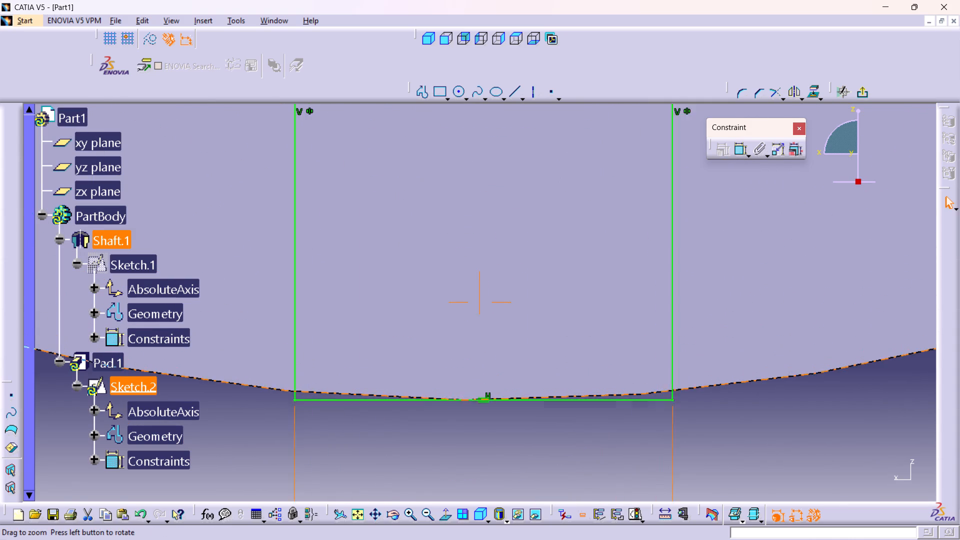
pyautogui.moveTo(482, 197); pyautogui.dragTo(482, 195, button='middle')
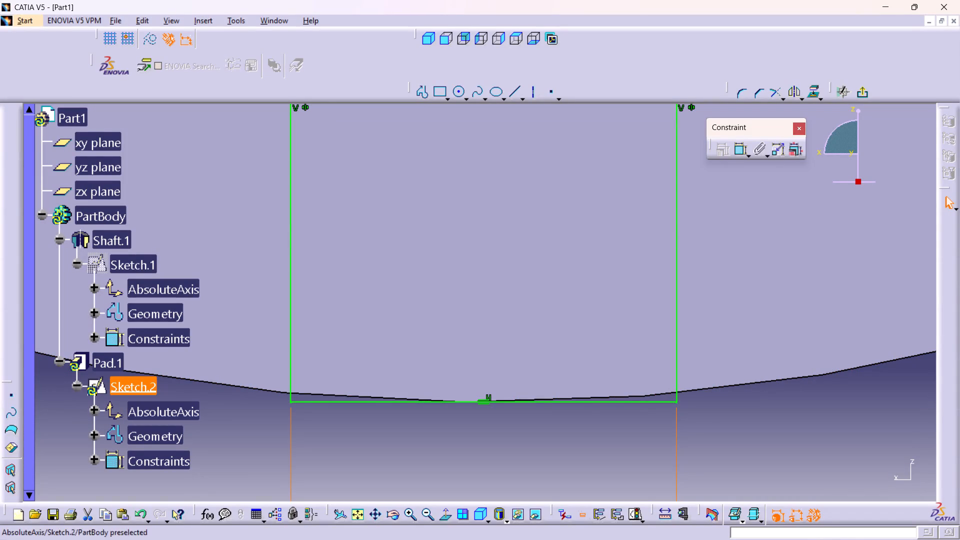
# Exit the profile sketch to update the pad with the new width.
pyautogui.click(107, 361)
pyautogui.doubleClick(107, 361)
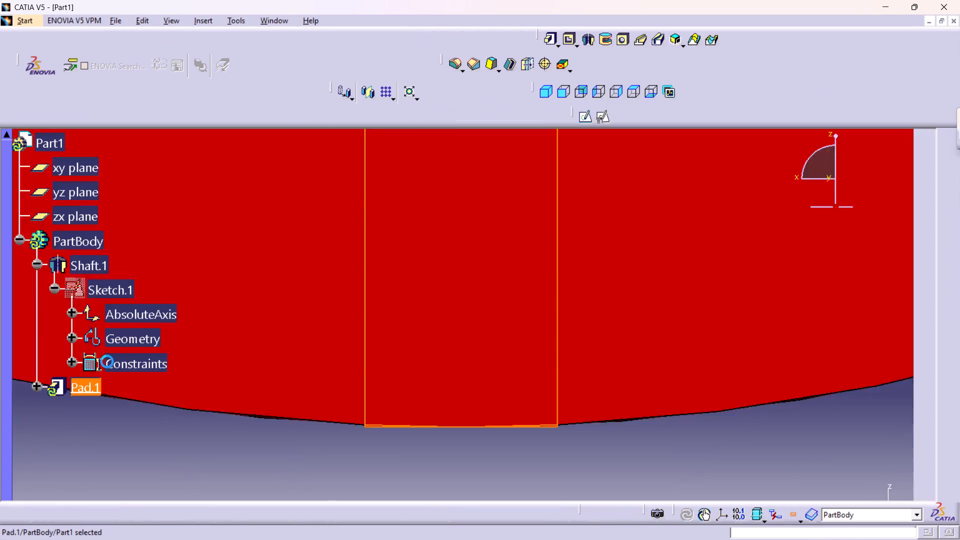
# Examine from several angles how the rectangular tab sits on the shoulder face and meets its outer circular edge and the shank.
pyautogui.moveTo(546, 353); pyautogui.dragTo(546, 352, button='middle')
pyautogui.moveTo(546, 352); pyautogui.dragTo(630, 248, button='right')
pyautogui.moveTo(546, 352); pyautogui.dragTo(630, 248, button='middle')
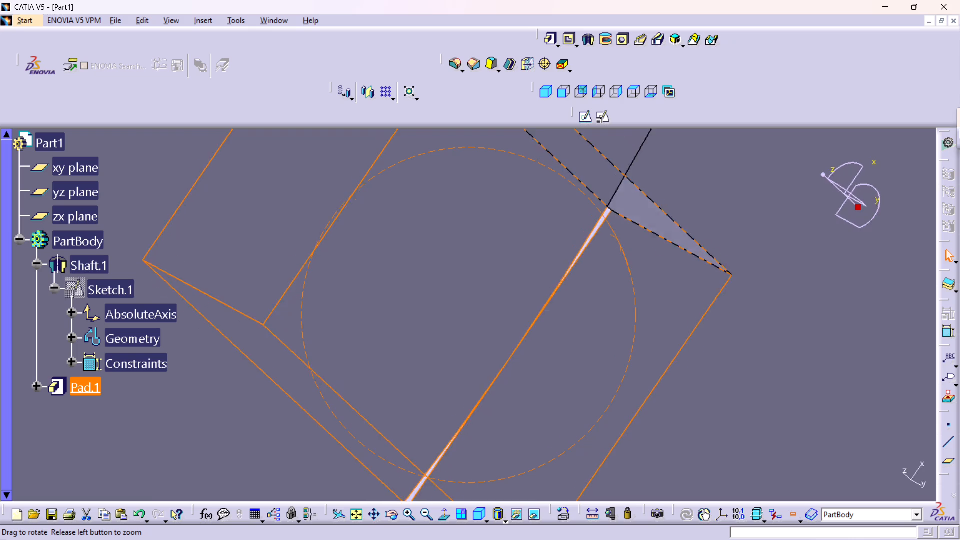
pyautogui.moveTo(630, 248); pyautogui.dragTo(672, 334, button='right')
pyautogui.moveTo(630, 248); pyautogui.dragTo(672, 334, button='middle')
pyautogui.moveTo(457, 342); pyautogui.dragTo(457, 369, button='middle')
pyautogui.moveTo(457, 342); pyautogui.dragTo(457, 369, button='right')
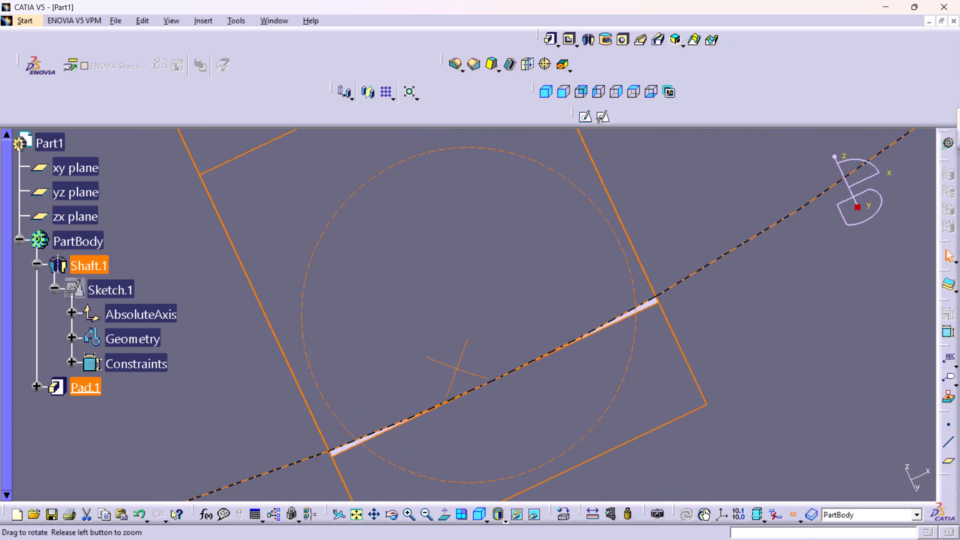
pyautogui.moveTo(457, 369); pyautogui.dragTo(461, 418, button='right')
pyautogui.moveTo(457, 369); pyautogui.dragTo(461, 417, button='middle')
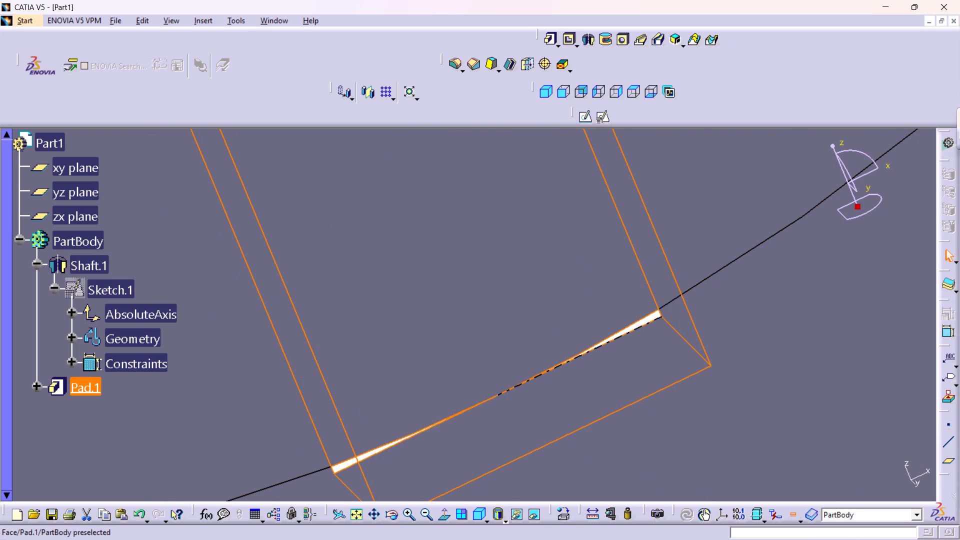
pyautogui.moveTo(552, 322); pyautogui.dragTo(528, 271, button='middle')
pyautogui.rightClick(552, 321)
pyautogui.moveTo(512, 332); pyautogui.dragTo(516, 250, button='middle')
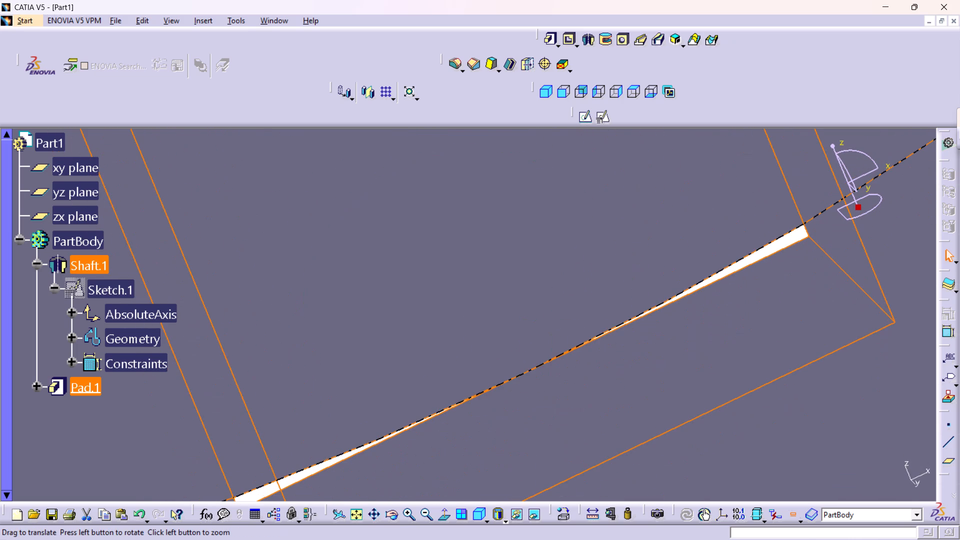
pyautogui.moveTo(516, 250); pyautogui.dragTo(538, 347, button='middle')
pyautogui.rightClick(516, 247)
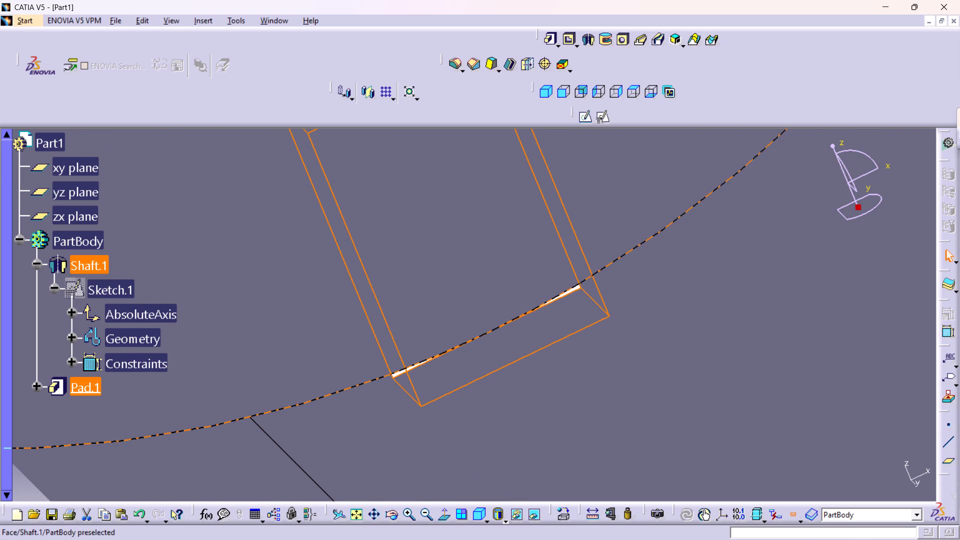
pyautogui.moveTo(410, 290); pyautogui.dragTo(427, 425, button='middle')
pyautogui.rightClick(410, 290)
pyautogui.click(313, 419)
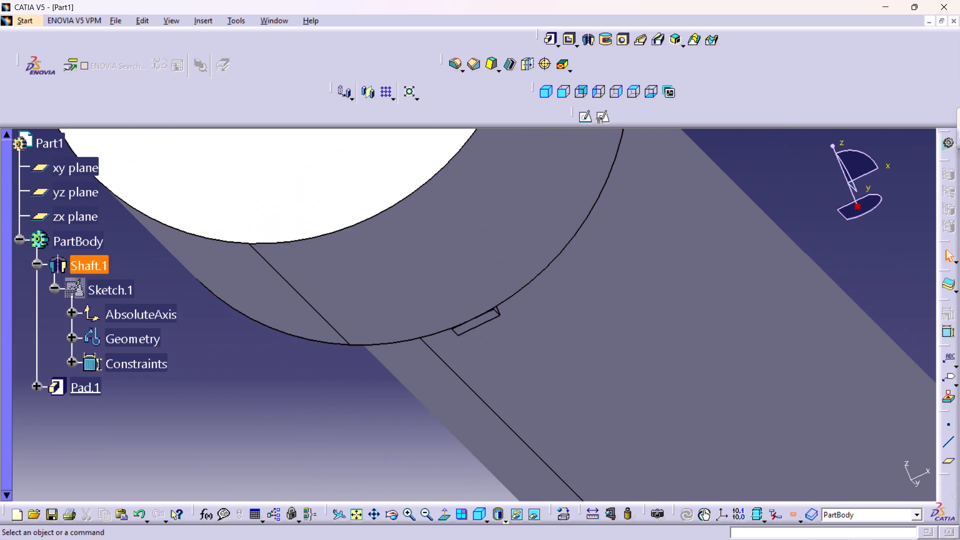
pyautogui.moveTo(437, 255); pyautogui.dragTo(235, 396, button='middle')
pyautogui.moveTo(420, 260); pyautogui.dragTo(237, 397, button='right')
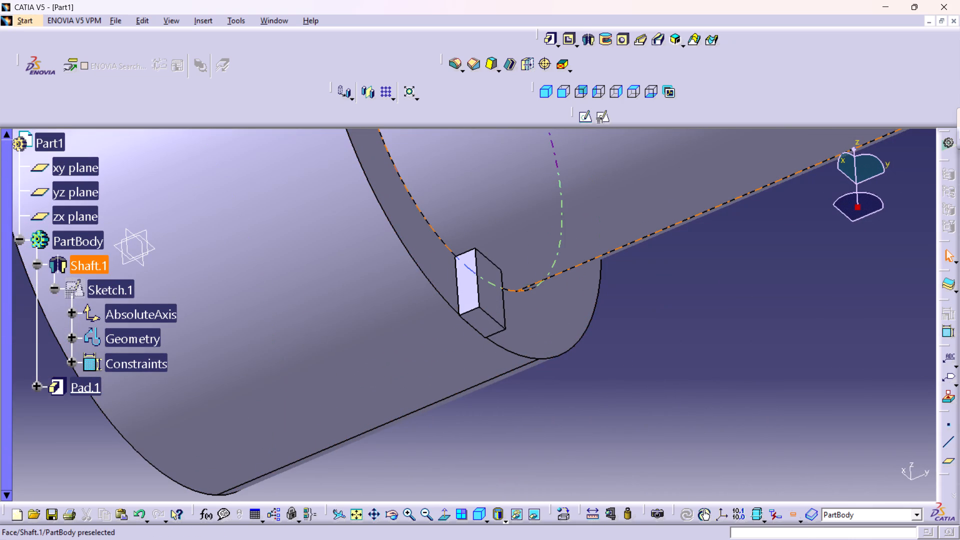
pyautogui.moveTo(447, 197); pyautogui.dragTo(383, 332, button='middle')
pyautogui.moveTo(433, 214); pyautogui.dragTo(385, 328, button='right')
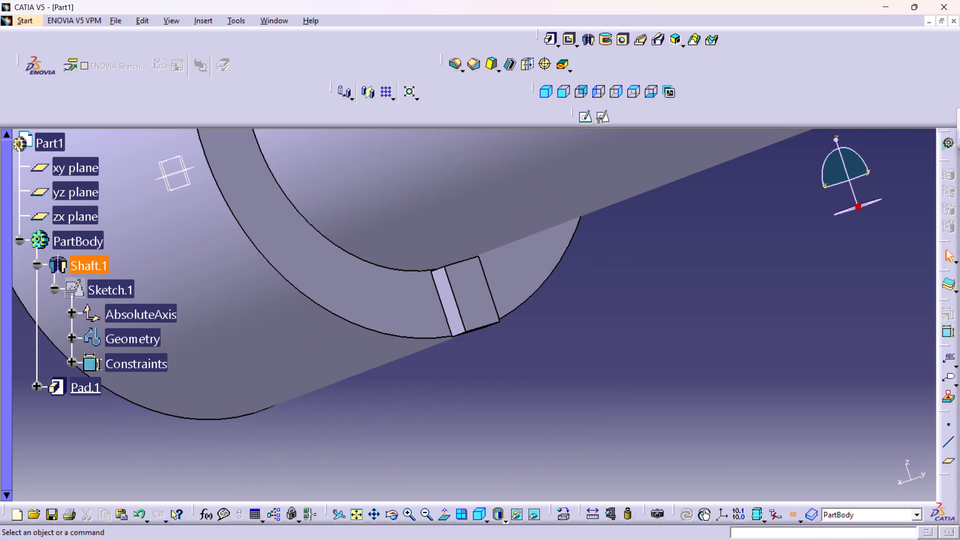
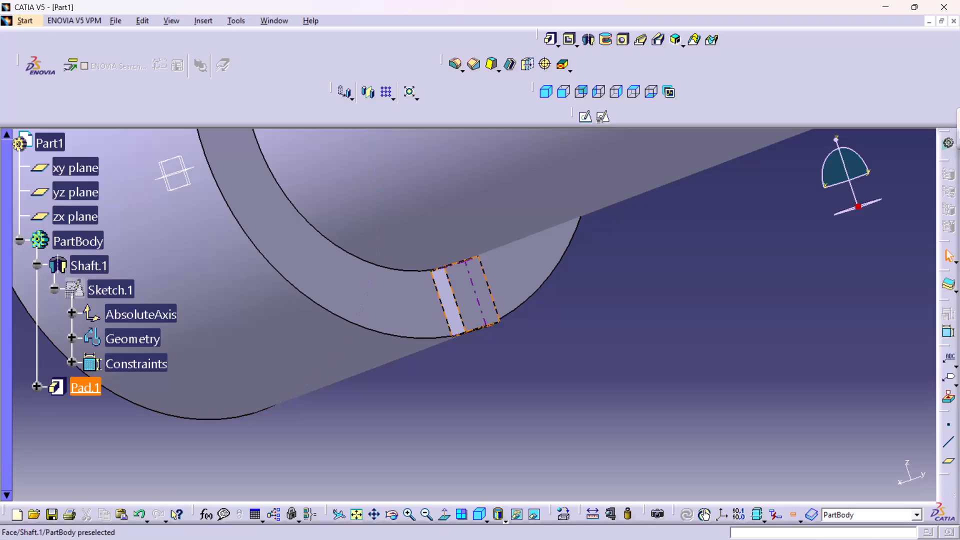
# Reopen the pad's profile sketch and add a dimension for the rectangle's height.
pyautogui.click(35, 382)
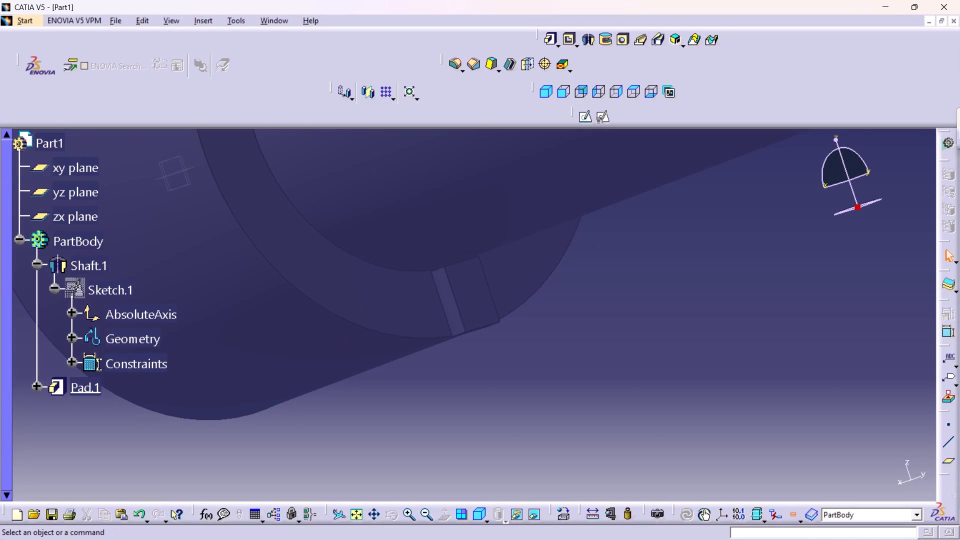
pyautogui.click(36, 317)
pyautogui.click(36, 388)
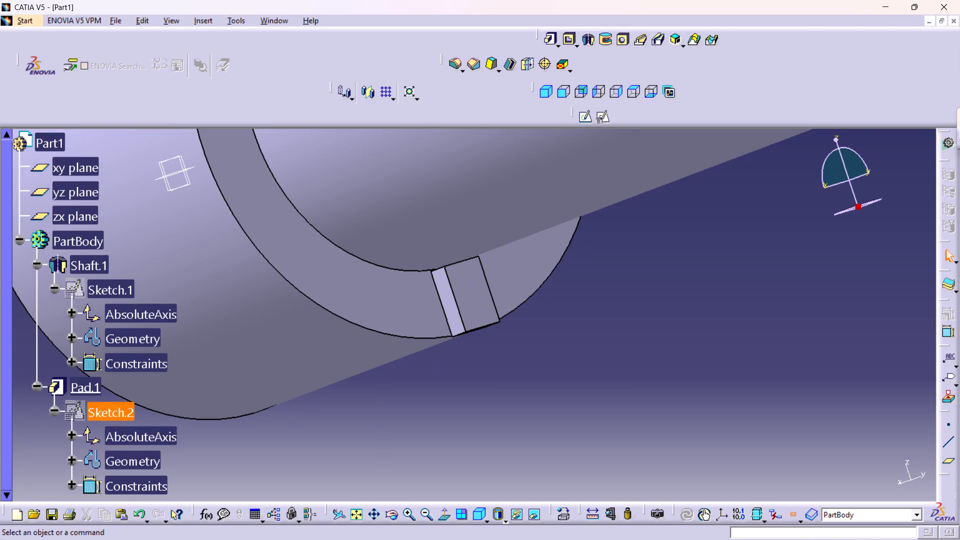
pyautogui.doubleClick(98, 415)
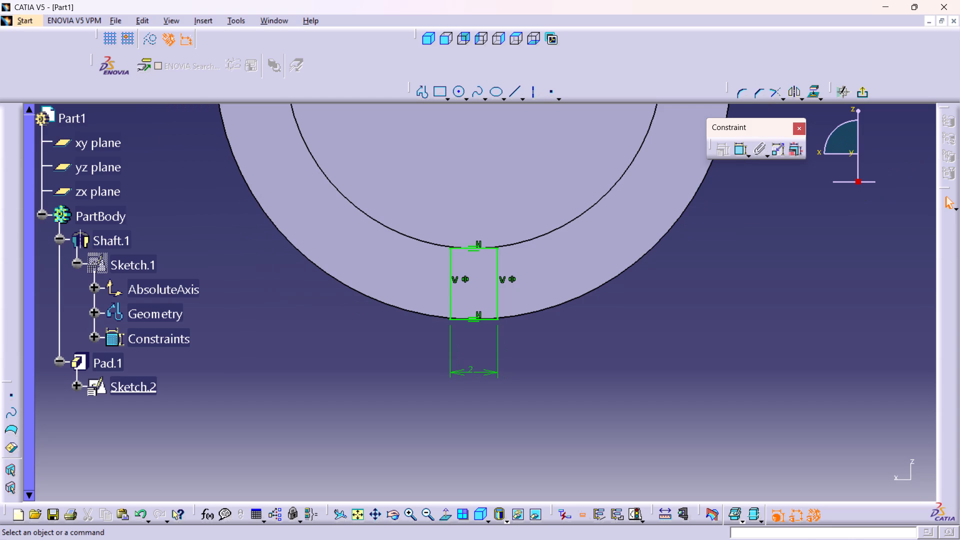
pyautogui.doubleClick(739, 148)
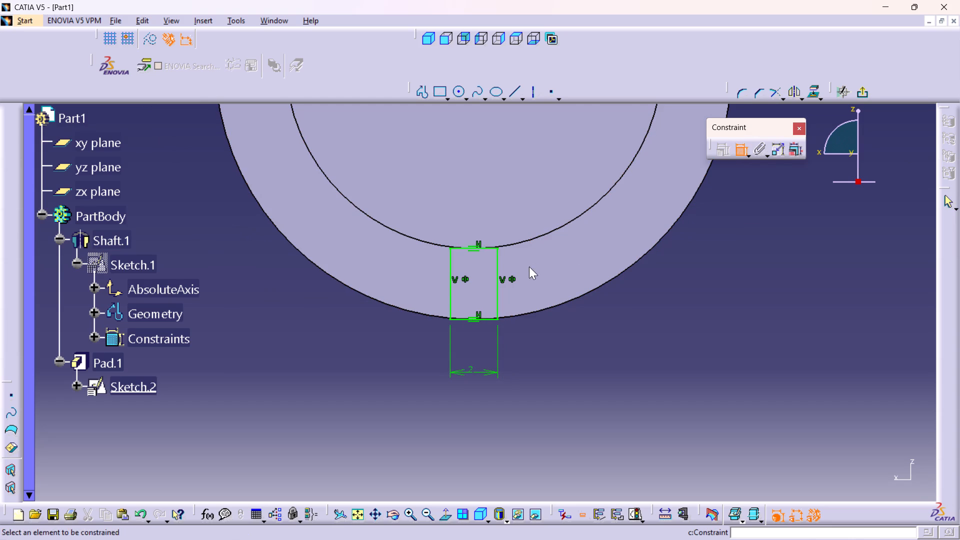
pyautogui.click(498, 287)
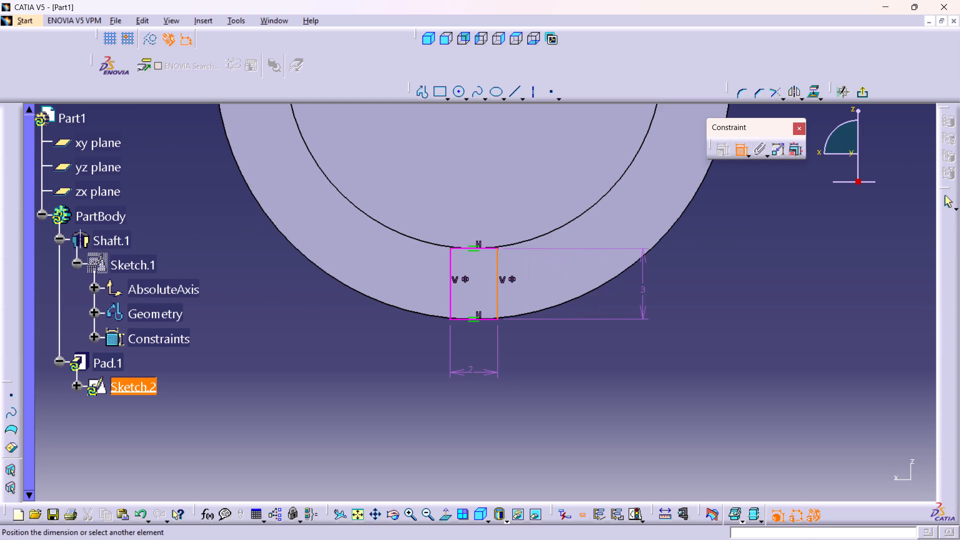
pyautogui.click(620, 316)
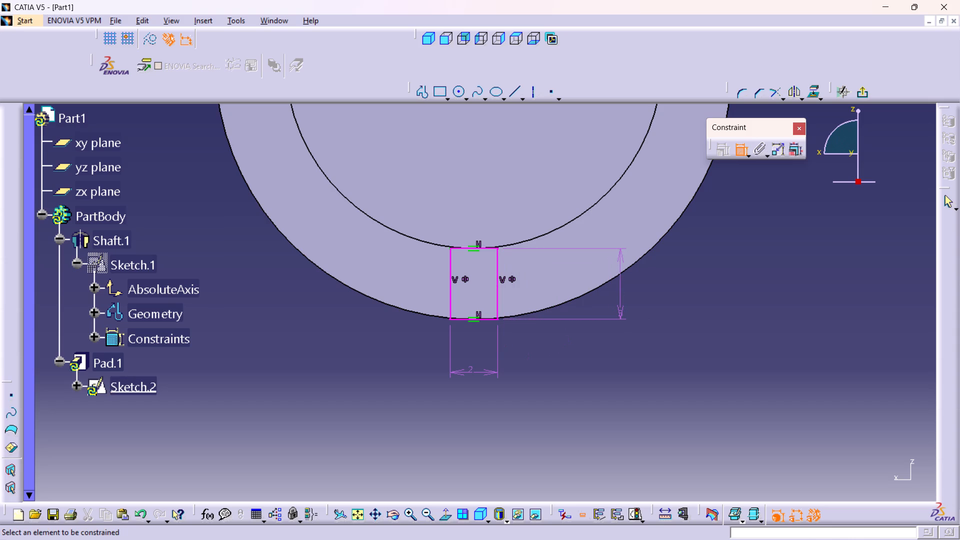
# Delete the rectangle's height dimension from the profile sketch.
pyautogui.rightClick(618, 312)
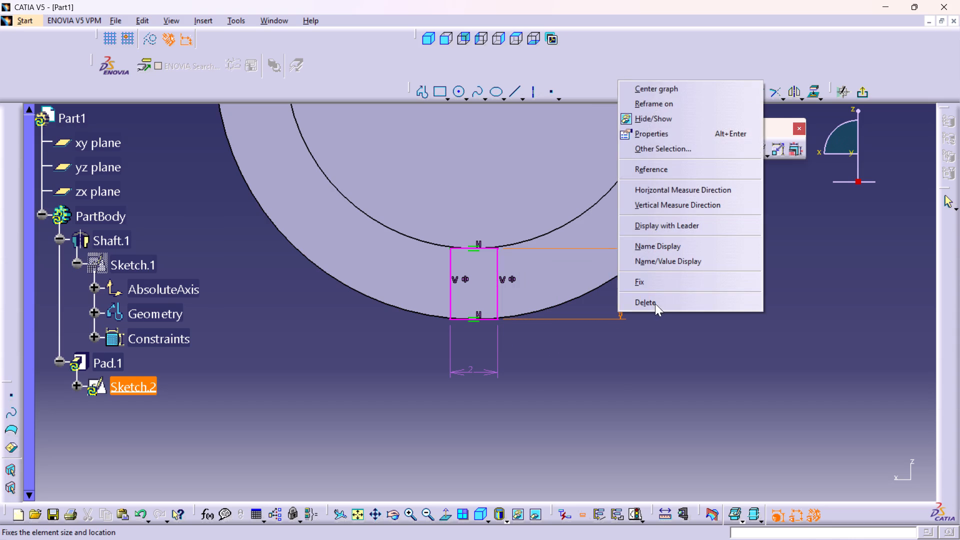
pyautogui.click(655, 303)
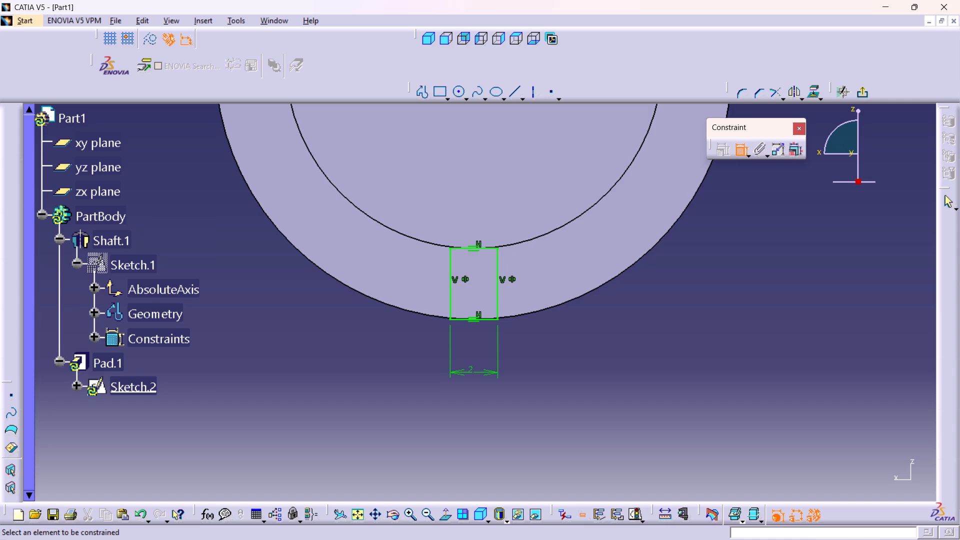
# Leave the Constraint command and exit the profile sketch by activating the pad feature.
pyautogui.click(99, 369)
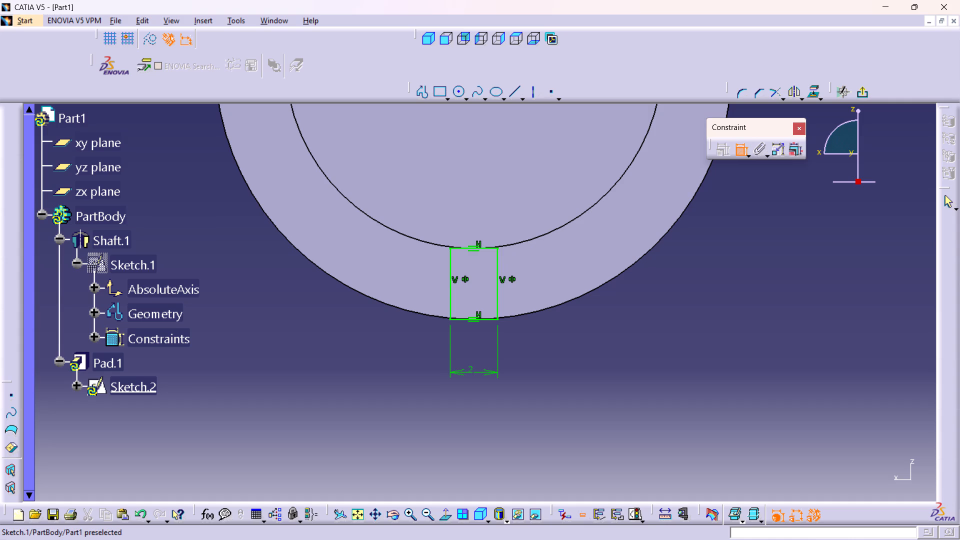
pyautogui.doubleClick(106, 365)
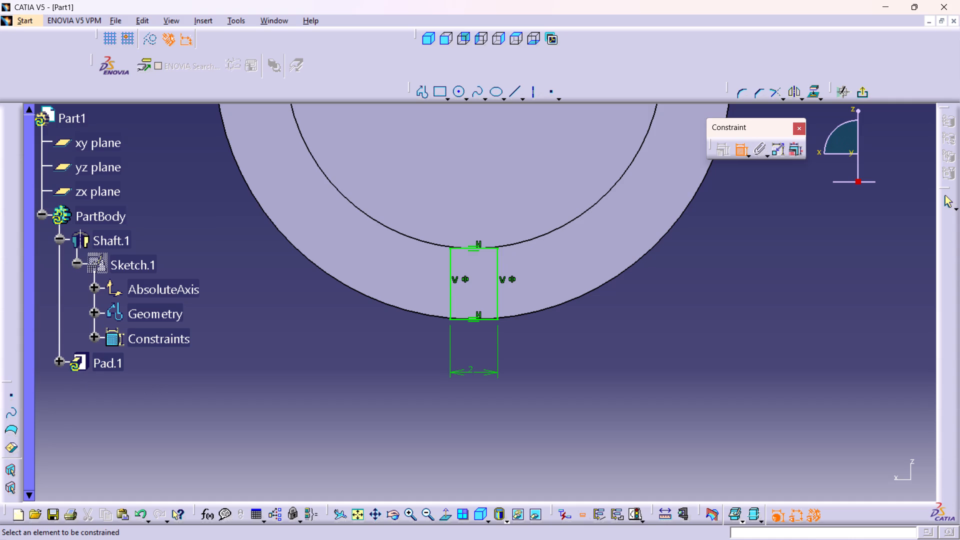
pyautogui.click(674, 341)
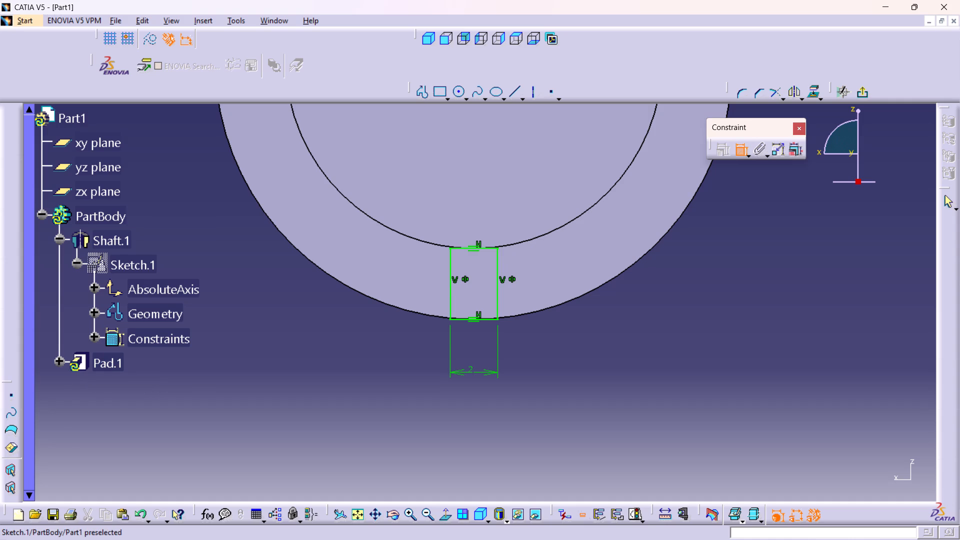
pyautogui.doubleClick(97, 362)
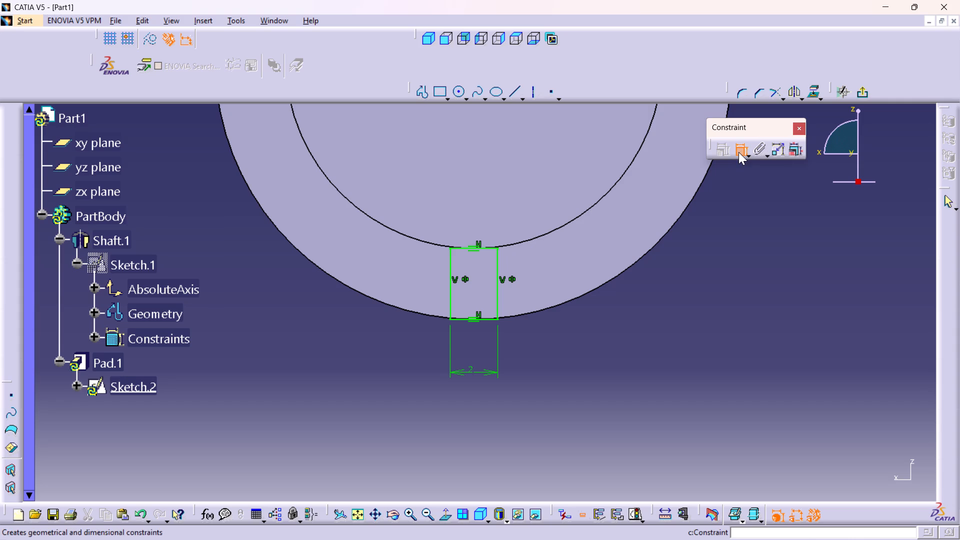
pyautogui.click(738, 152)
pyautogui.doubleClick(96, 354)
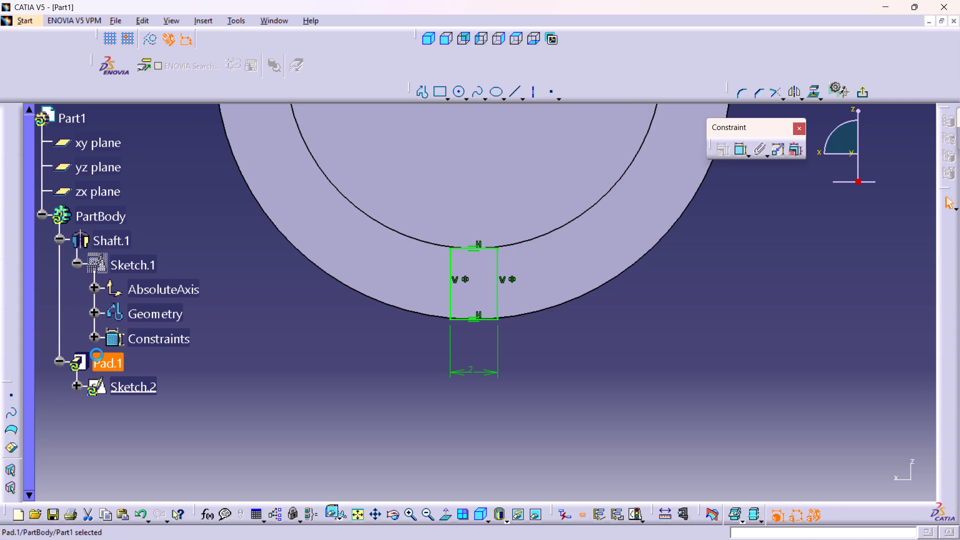
# Examine closely from several angles how the rectangular tab's outer face meets the shoulder's outer circular edge.
pyautogui.click(428, 335)
pyautogui.moveTo(457, 346); pyautogui.dragTo(456, 346, button='middle')
pyautogui.moveTo(456, 346); pyautogui.dragTo(649, 334, button='right')
pyautogui.moveTo(456, 346); pyautogui.dragTo(649, 334, button='middle')
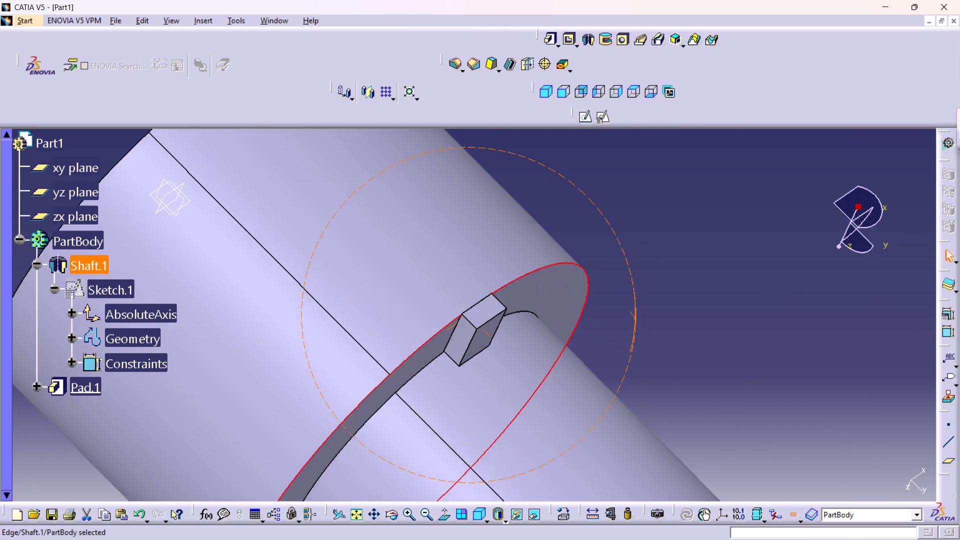
pyautogui.moveTo(649, 334); pyautogui.dragTo(638, 361, button='right')
pyautogui.moveTo(649, 334); pyautogui.dragTo(631, 359, button='middle')
pyautogui.moveTo(406, 235); pyautogui.dragTo(400, 374, button='middle')
pyautogui.moveTo(406, 235); pyautogui.dragTo(400, 374, button='right')
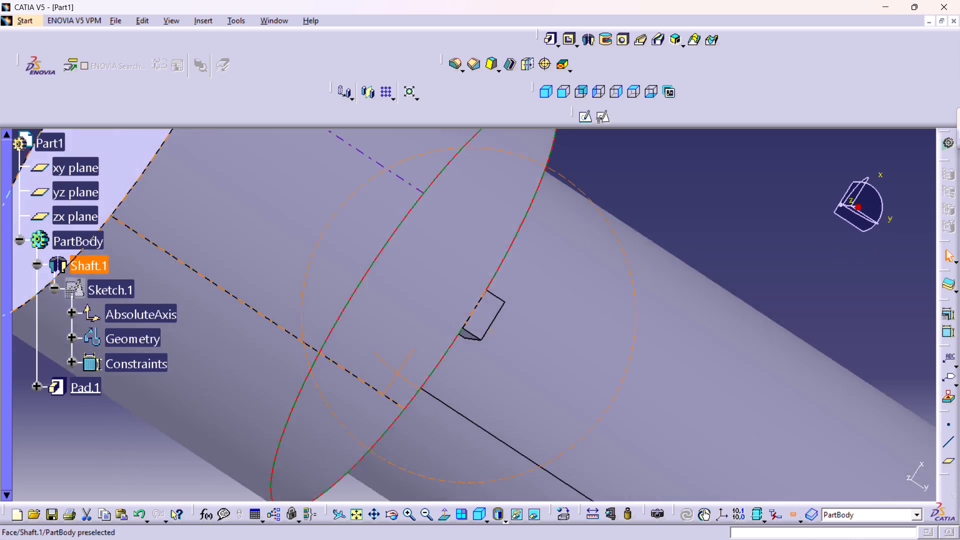
pyautogui.moveTo(400, 374); pyautogui.dragTo(477, 383, button='right')
pyautogui.moveTo(400, 374); pyautogui.dragTo(477, 383, button='middle')
pyautogui.moveTo(442, 325); pyautogui.dragTo(402, 172, button='middle')
pyautogui.rightClick(442, 324)
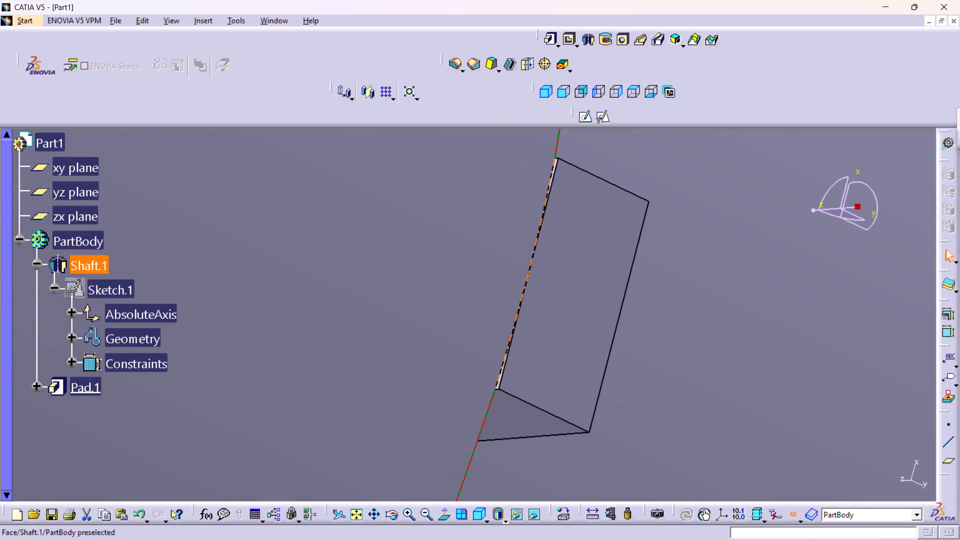
pyautogui.moveTo(416, 253); pyautogui.dragTo(544, 322, button='middle')
pyautogui.moveTo(416, 253); pyautogui.dragTo(544, 322, button='right')
pyautogui.moveTo(502, 298); pyautogui.dragTo(350, 249, button='middle')
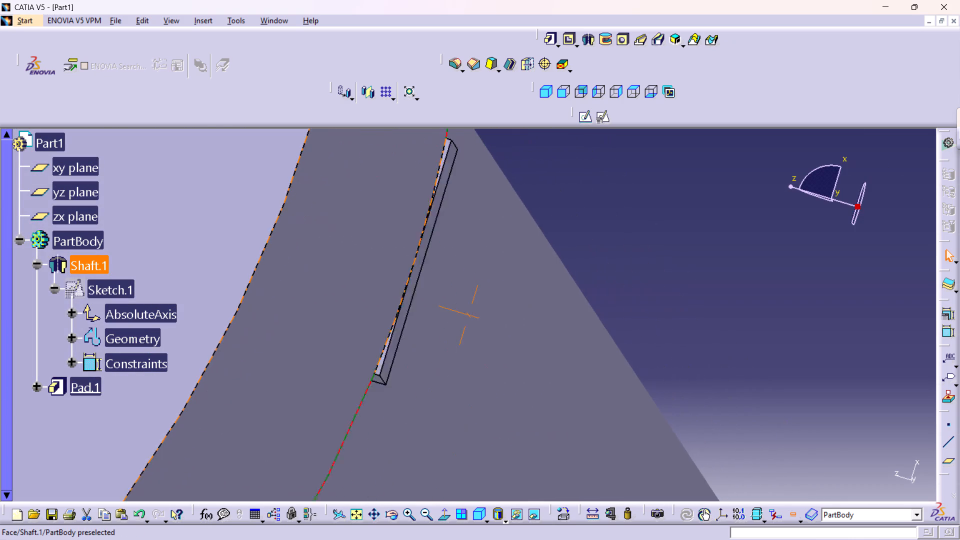
pyautogui.moveTo(350, 249); pyautogui.dragTo(295, 260, button='middle')
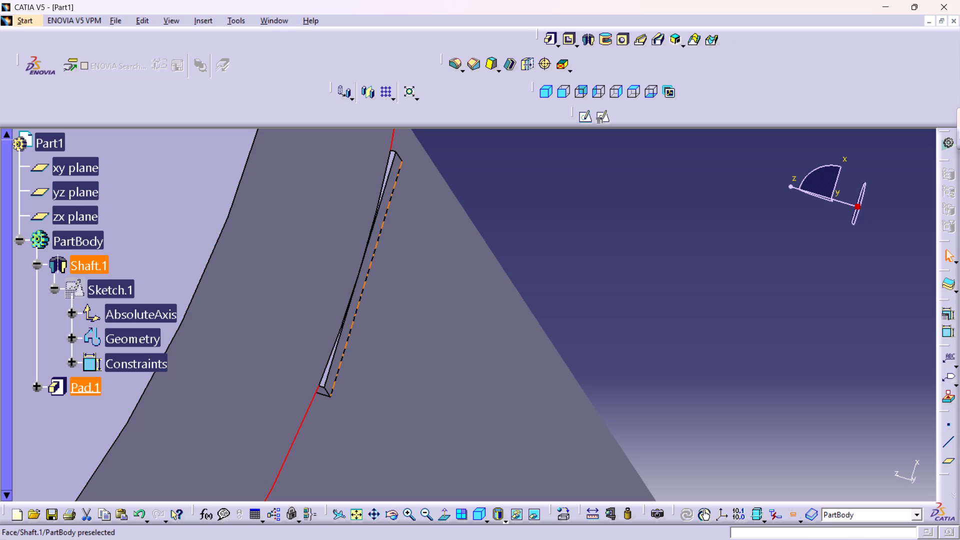
pyautogui.moveTo(378, 241); pyautogui.dragTo(426, 390, button='middle')
pyautogui.rightClick(378, 241)
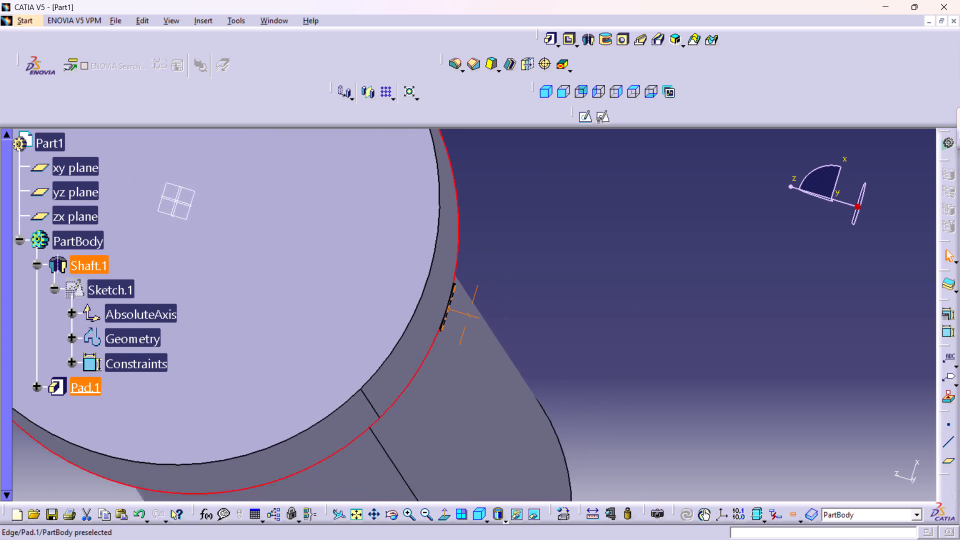
pyautogui.moveTo(426, 390); pyautogui.dragTo(310, 214, button='middle')
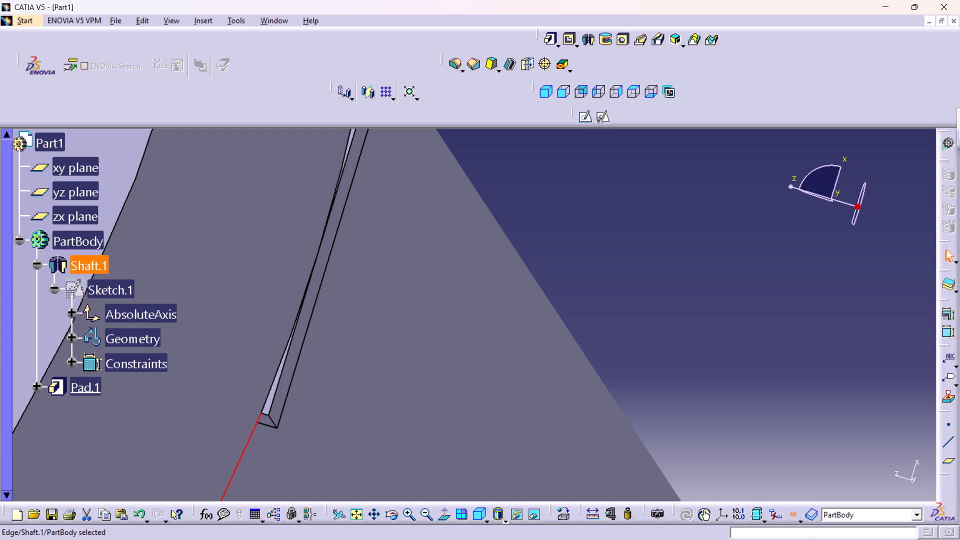
pyautogui.moveTo(450, 184); pyautogui.dragTo(425, 224, button='middle')
pyautogui.moveTo(449, 184); pyautogui.dragTo(425, 224, button='right')
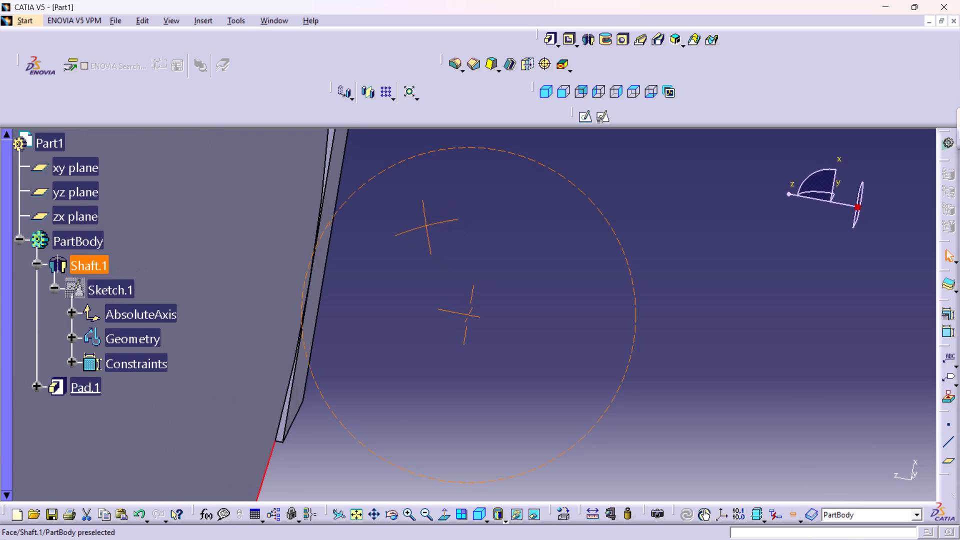
pyautogui.moveTo(425, 224); pyautogui.dragTo(408, 200, button='right')
pyautogui.moveTo(425, 224); pyautogui.dragTo(405, 194, button='middle')
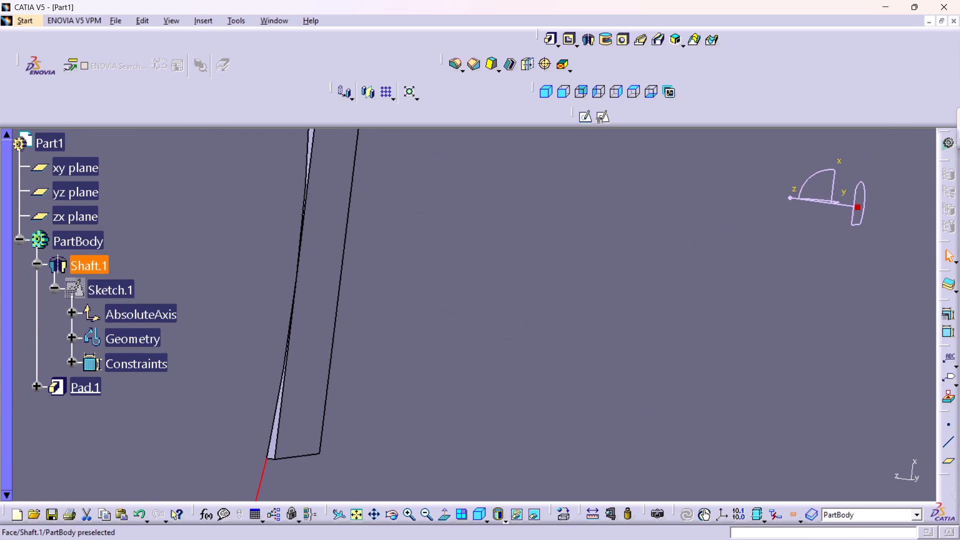
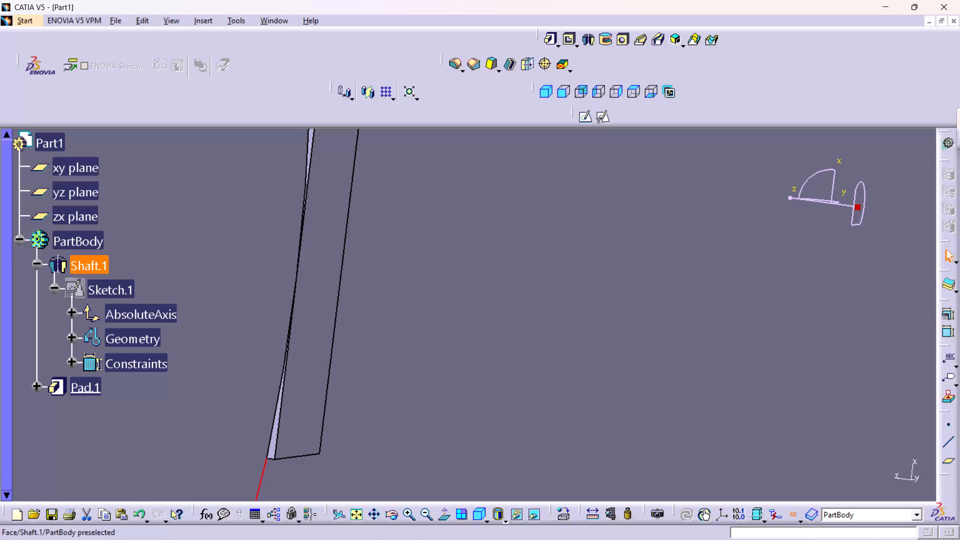
# Examine the rectangular tab's placement on the shoulder face from the head end and from the shank side.
pyautogui.moveTo(363, 293); pyautogui.dragTo(383, 358, button='middle')
pyautogui.rightClick(363, 292)
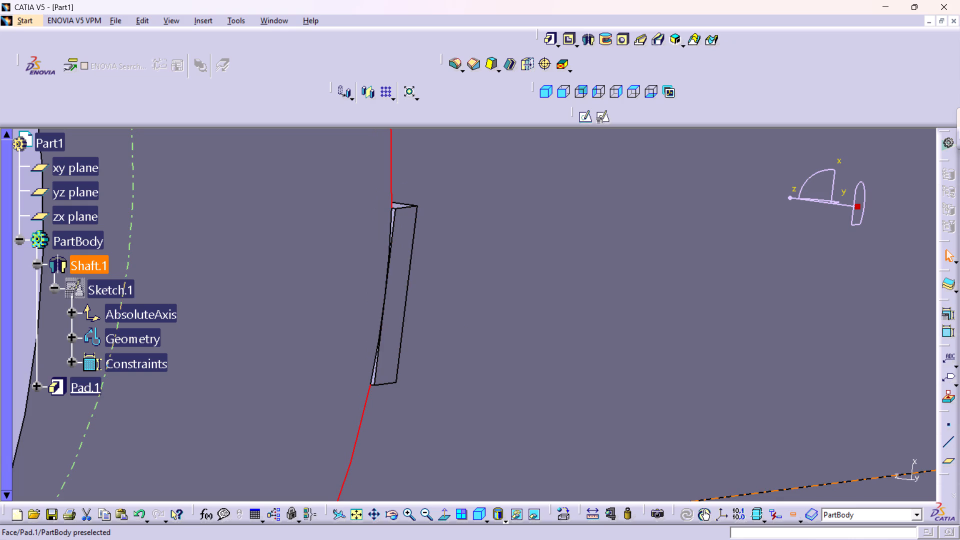
pyautogui.moveTo(487, 327); pyautogui.dragTo(506, 403, button='middle')
pyautogui.rightClick(487, 327)
pyautogui.scroll(1, 487, 327)
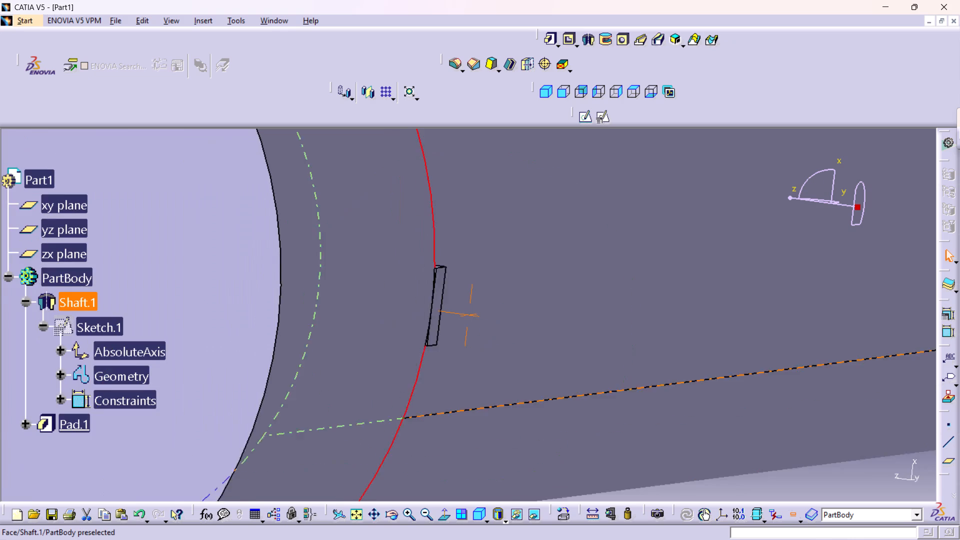
pyautogui.moveTo(506, 403); pyautogui.dragTo(516, 485, button='middle')
pyautogui.moveTo(531, 386); pyautogui.dragTo(538, 442, button='middle')
pyautogui.rightClick(531, 386)
pyautogui.click(526, 422)
pyautogui.moveTo(552, 405); pyautogui.dragTo(476, 416, button='middle')
pyautogui.moveTo(552, 405); pyautogui.dragTo(476, 416, button='right')
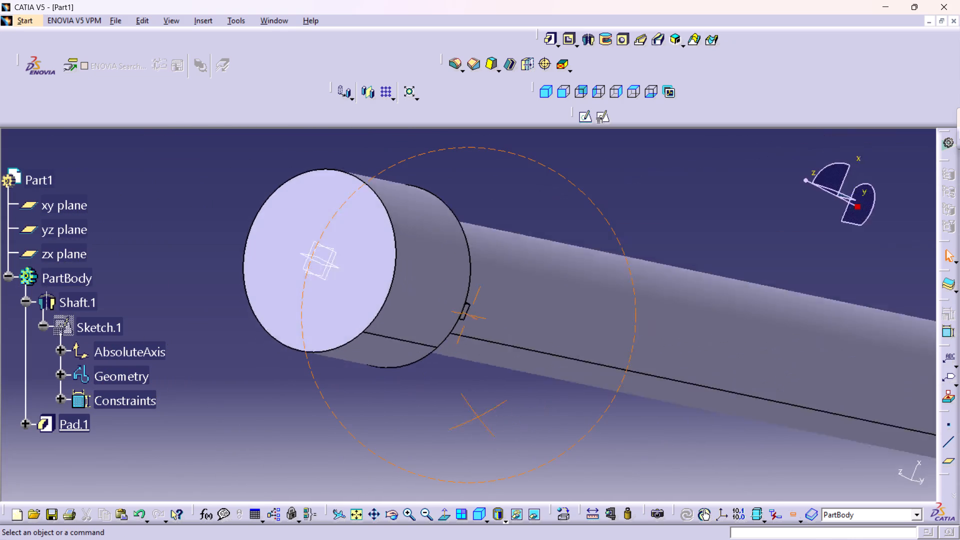
pyautogui.moveTo(476, 416); pyautogui.dragTo(375, 333, button='right')
pyautogui.moveTo(476, 416); pyautogui.dragTo(375, 333, button='middle')
pyautogui.moveTo(406, 274); pyautogui.dragTo(289, 422, button='middle')
pyautogui.moveTo(405, 273); pyautogui.dragTo(289, 422, button='right')
pyautogui.moveTo(354, 225); pyautogui.dragTo(346, 371, button='middle')
pyautogui.moveTo(354, 225); pyautogui.dragTo(346, 371, button='right')
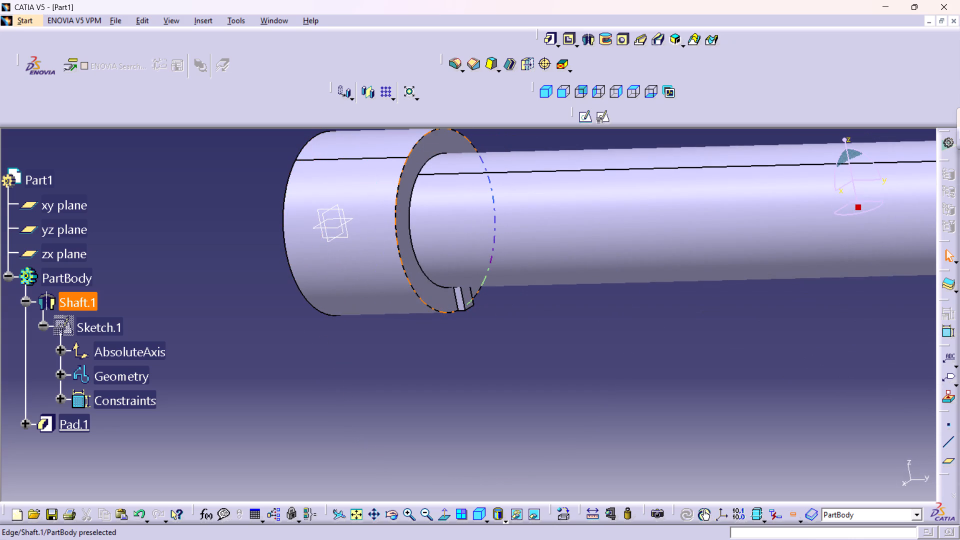
# Examine the tab closely along its full height and where its outer face meets the shoulder's circular edge.
pyautogui.moveTo(413, 289); pyautogui.dragTo(375, 201, button='middle')
pyautogui.rightClick(413, 289)
pyautogui.moveTo(393, 234); pyautogui.dragTo(360, 136, button='middle')
pyautogui.rightClick(393, 234)
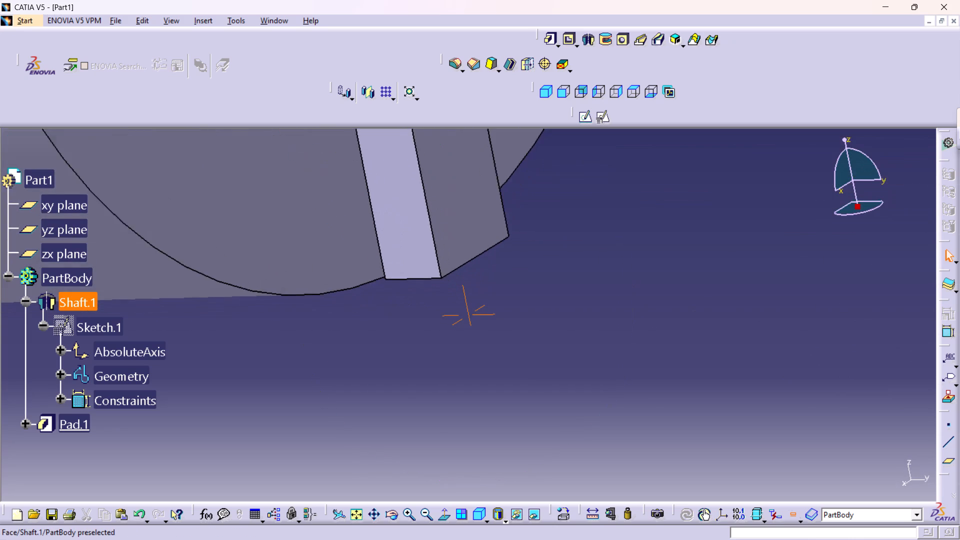
pyautogui.moveTo(360, 136); pyautogui.dragTo(356, 120, button='middle')
pyautogui.moveTo(326, 179); pyautogui.dragTo(305, 139, button='middle')
pyautogui.rightClick(326, 179)
pyautogui.moveTo(322, 158); pyautogui.dragTo(364, 328, button='middle')
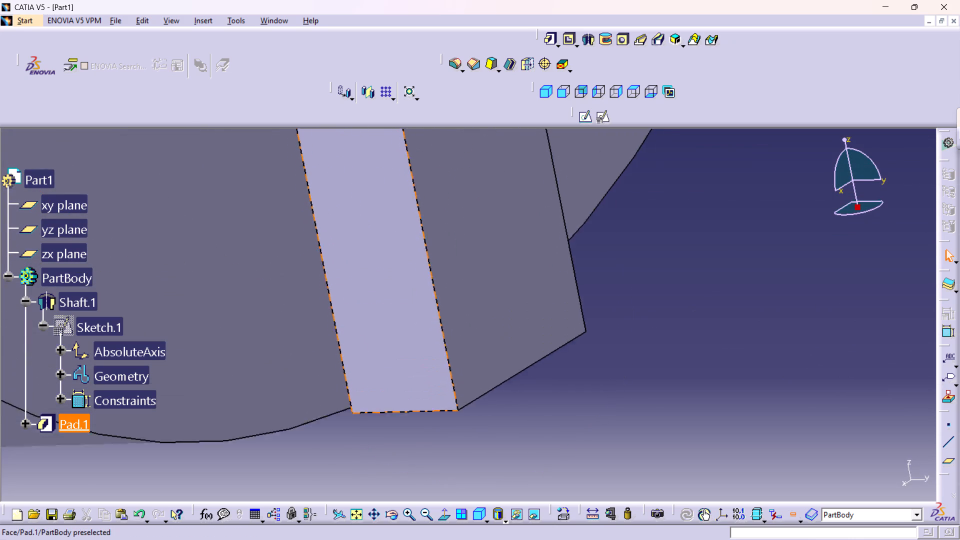
pyautogui.moveTo(364, 328); pyautogui.dragTo(365, 352, button='middle')
pyautogui.moveTo(340, 233); pyautogui.dragTo(364, 381, button='middle')
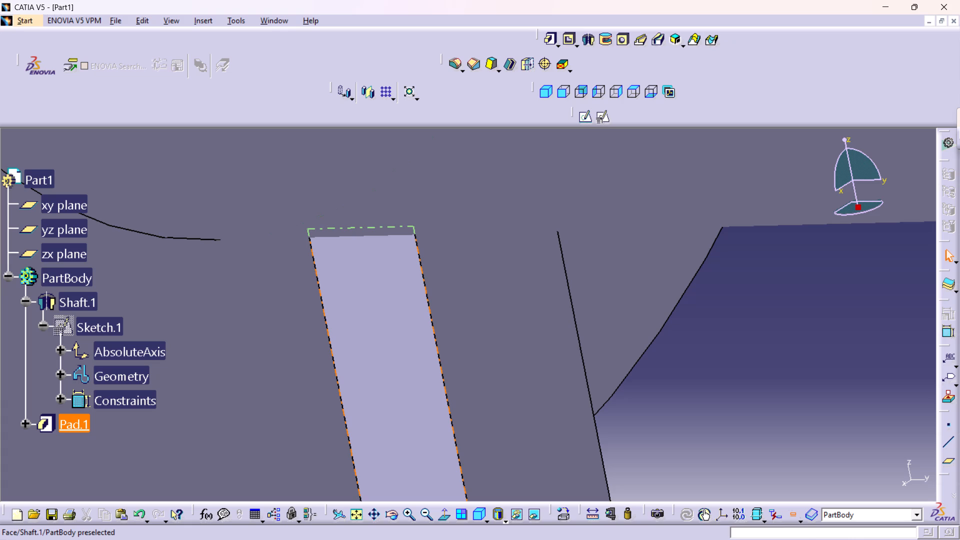
pyautogui.moveTo(421, 434); pyautogui.dragTo(408, 372, button='middle')
pyautogui.moveTo(421, 434); pyautogui.dragTo(408, 372, button='right')
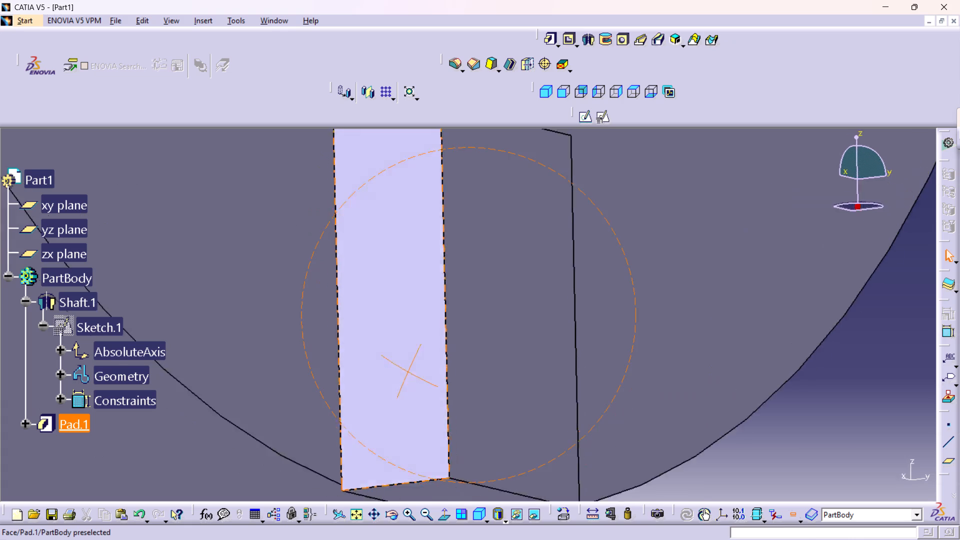
pyautogui.moveTo(408, 372); pyautogui.dragTo(414, 281, button='right')
pyautogui.moveTo(408, 372); pyautogui.dragTo(414, 281, button='middle')
pyautogui.moveTo(336, 354); pyautogui.dragTo(530, 377, button='middle')
pyautogui.moveTo(368, 352); pyautogui.dragTo(530, 377, button='right')
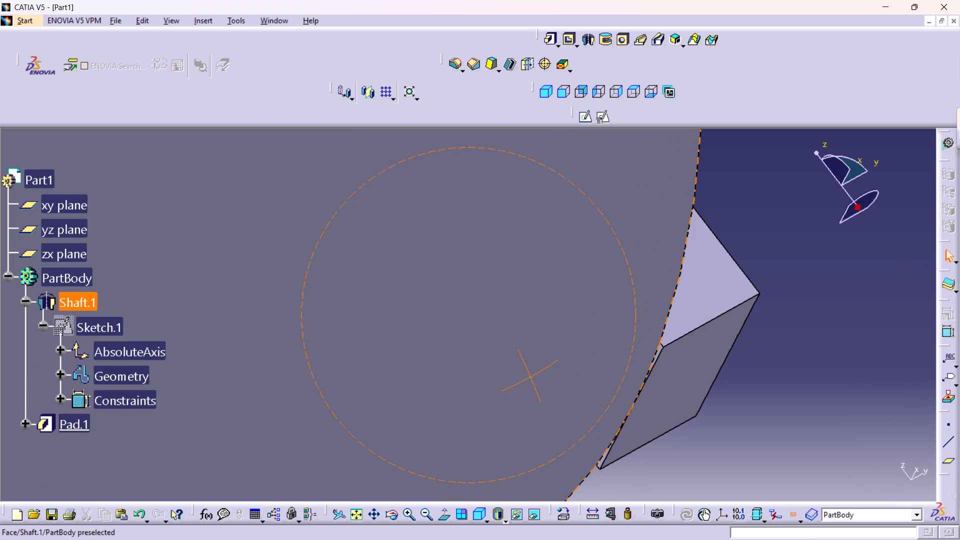
pyautogui.moveTo(530, 377); pyautogui.dragTo(523, 344, button='right')
pyautogui.moveTo(530, 377); pyautogui.dragTo(523, 344, button='middle')
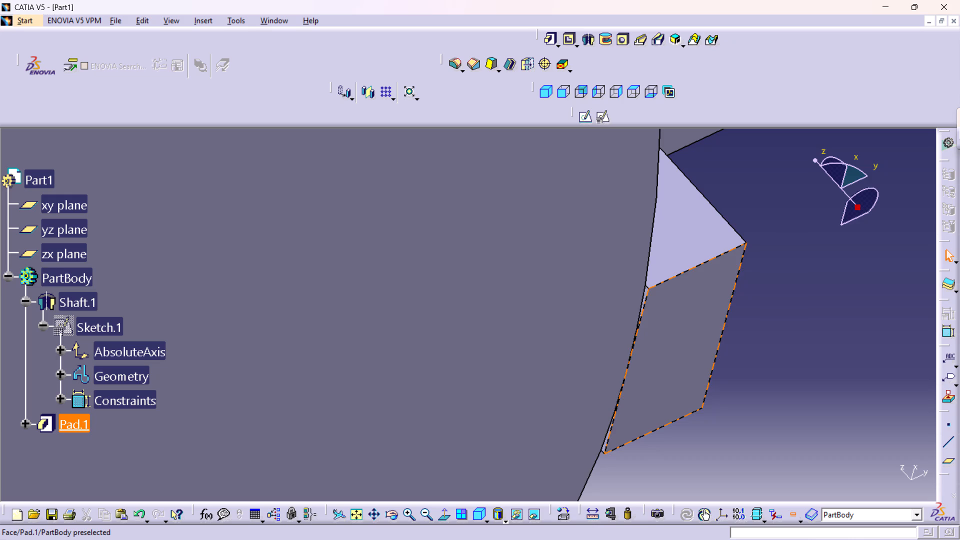
pyautogui.moveTo(593, 340); pyautogui.dragTo(577, 271, button='middle')
pyautogui.rightClick(593, 340)
pyautogui.moveTo(626, 331); pyautogui.dragTo(346, 253, button='middle')
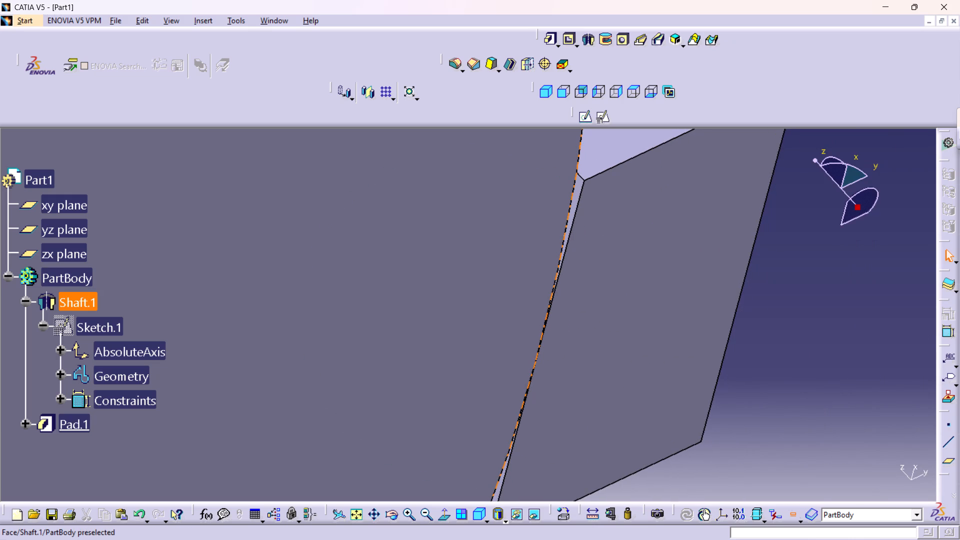
pyautogui.moveTo(482, 296); pyautogui.dragTo(471, 274, button='middle')
pyautogui.rightClick(482, 296)
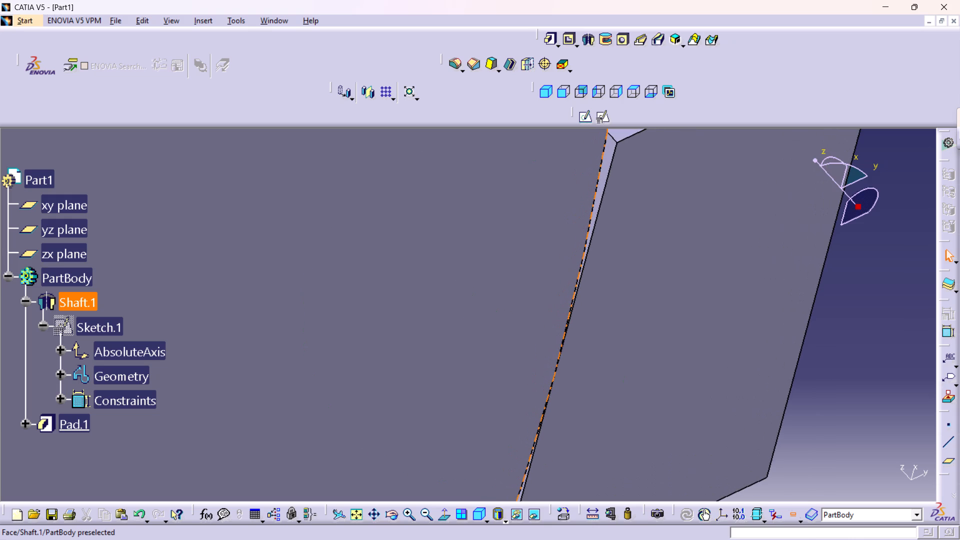
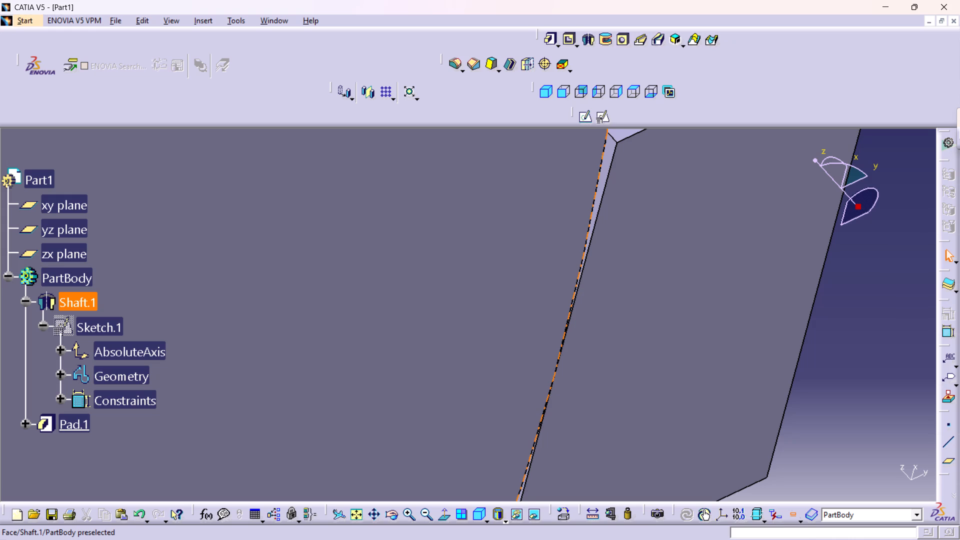
# Examine how the tab's faces meet the shoulder's circular edge, from the head end and from the shank side.
pyautogui.moveTo(667, 290); pyautogui.dragTo(676, 327, button='middle')
pyautogui.rightClick(667, 290)
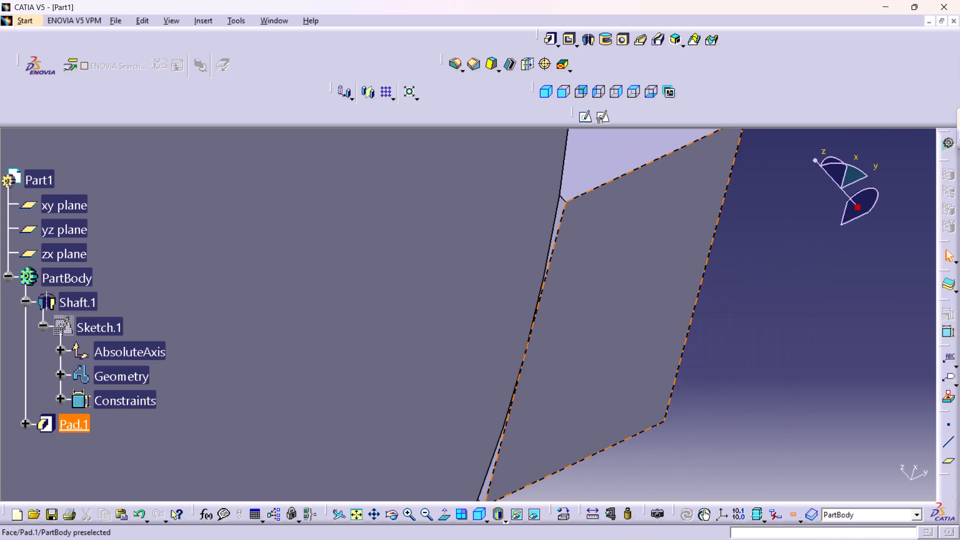
pyautogui.moveTo(676, 291); pyautogui.dragTo(611, 348, button='middle')
pyautogui.moveTo(602, 332); pyautogui.dragTo(596, 311, button='middle')
pyautogui.rightClick(602, 332)
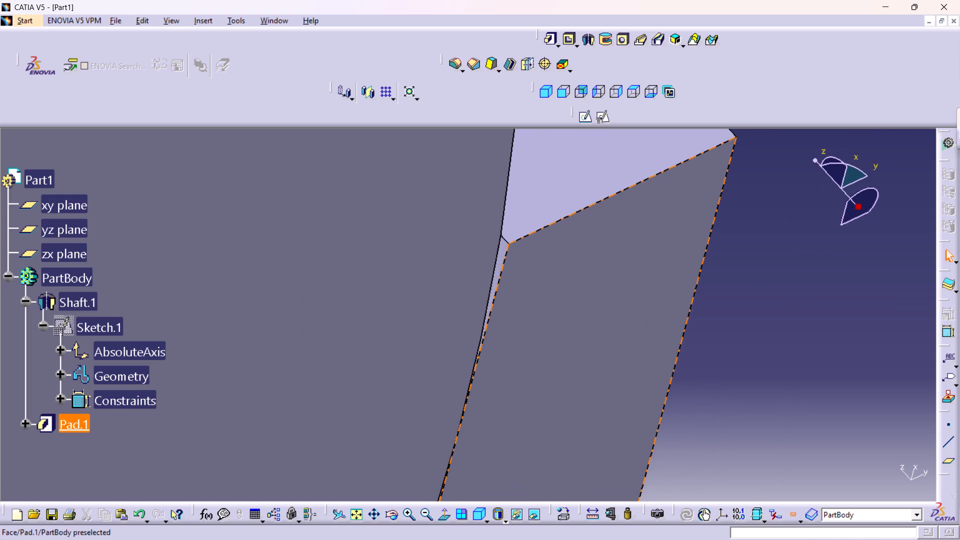
pyautogui.moveTo(596, 311); pyautogui.dragTo(604, 353, button='middle')
pyautogui.rightClick(596, 311)
pyautogui.moveTo(514, 364); pyautogui.dragTo(514, 313, button='middle')
pyautogui.moveTo(518, 339); pyautogui.dragTo(576, 298, button='middle')
pyautogui.moveTo(518, 339); pyautogui.dragTo(576, 298, button='right')
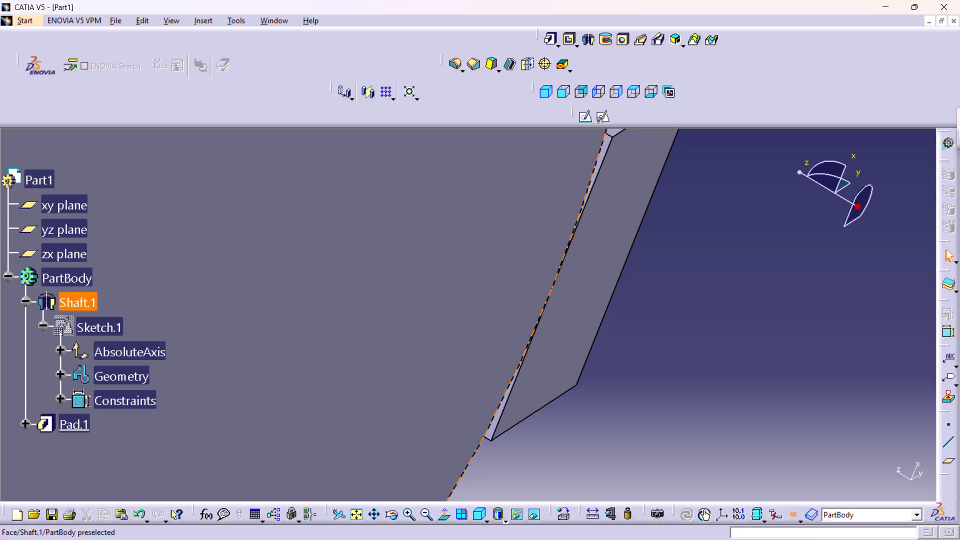
pyautogui.moveTo(705, 333); pyautogui.dragTo(720, 408, button='middle')
pyautogui.rightClick(705, 333)
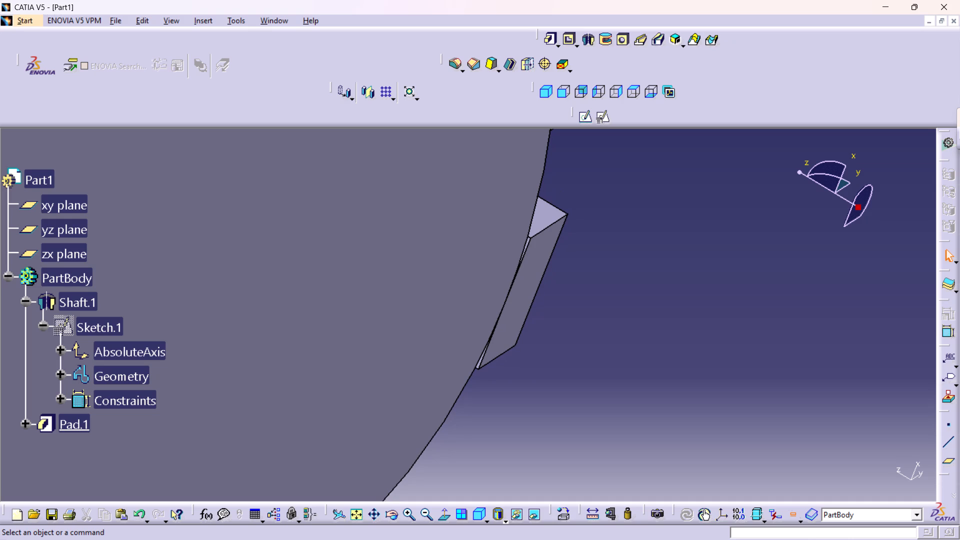
pyautogui.moveTo(560, 335); pyautogui.dragTo(560, 372, button='middle')
pyautogui.moveTo(517, 310); pyautogui.dragTo(526, 322, button='middle')
pyautogui.rightClick(517, 310)
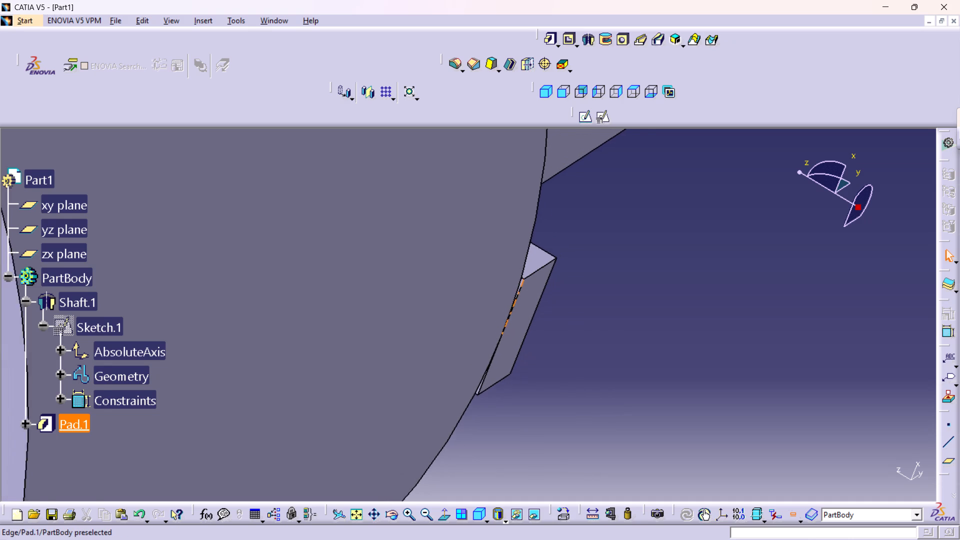
pyautogui.moveTo(526, 322); pyautogui.dragTo(535, 342, button='middle')
pyautogui.moveTo(449, 255); pyautogui.dragTo(341, 418, button='middle')
pyautogui.moveTo(449, 255); pyautogui.dragTo(341, 418, button='right')
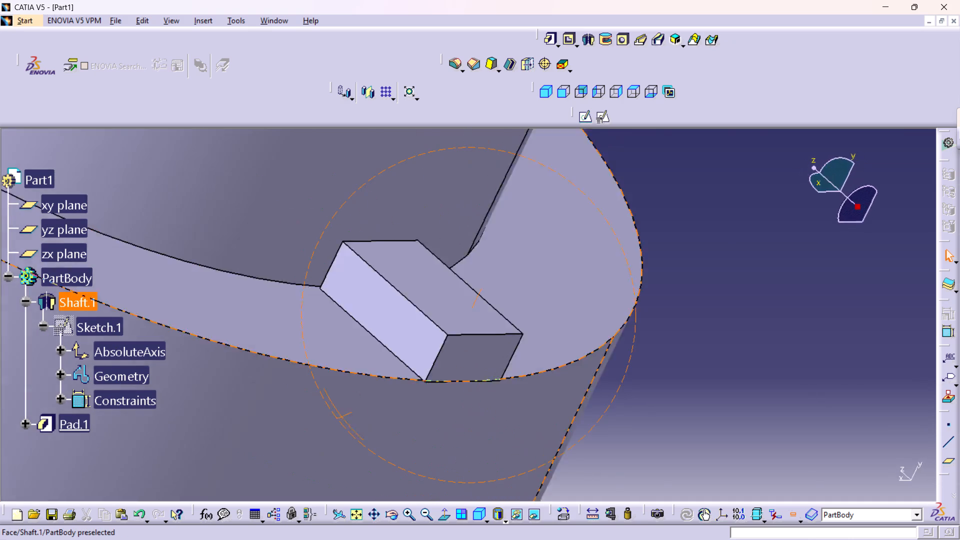
pyautogui.moveTo(341, 418); pyautogui.dragTo(353, 410, button='right')
pyautogui.moveTo(341, 418); pyautogui.dragTo(429, 354, button='middle')
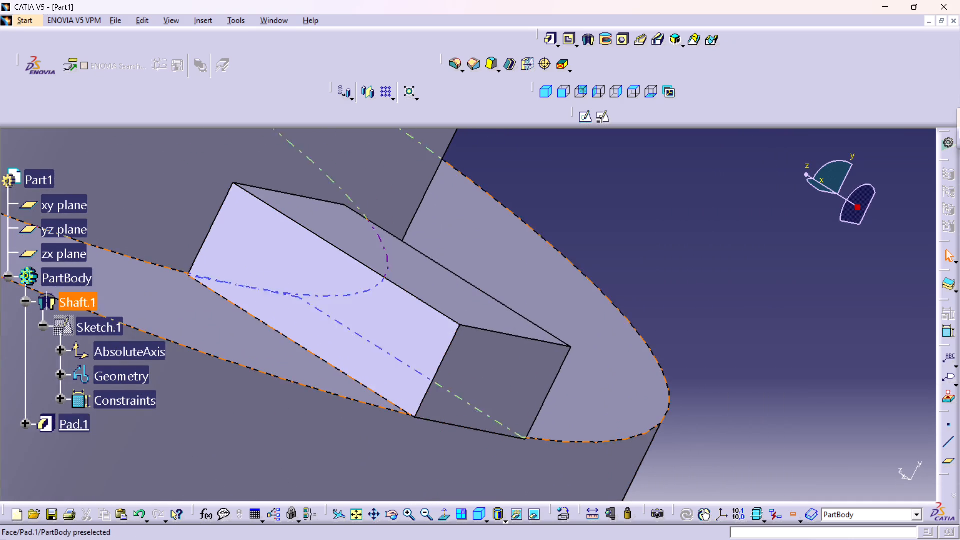
# Open the tab pad's Sketch.2 for editing with the whole rectangular profile in view.
pyautogui.click(24, 424)
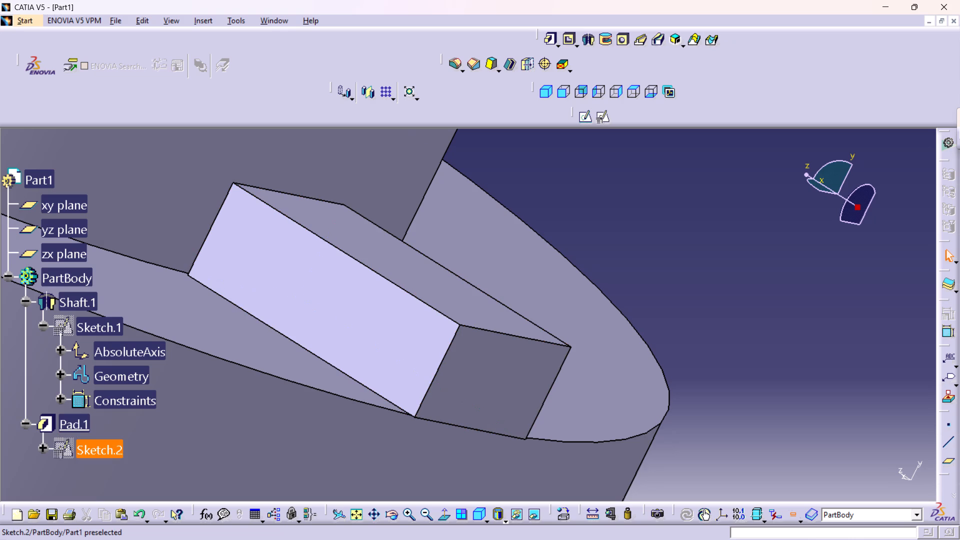
pyautogui.doubleClick(84, 445)
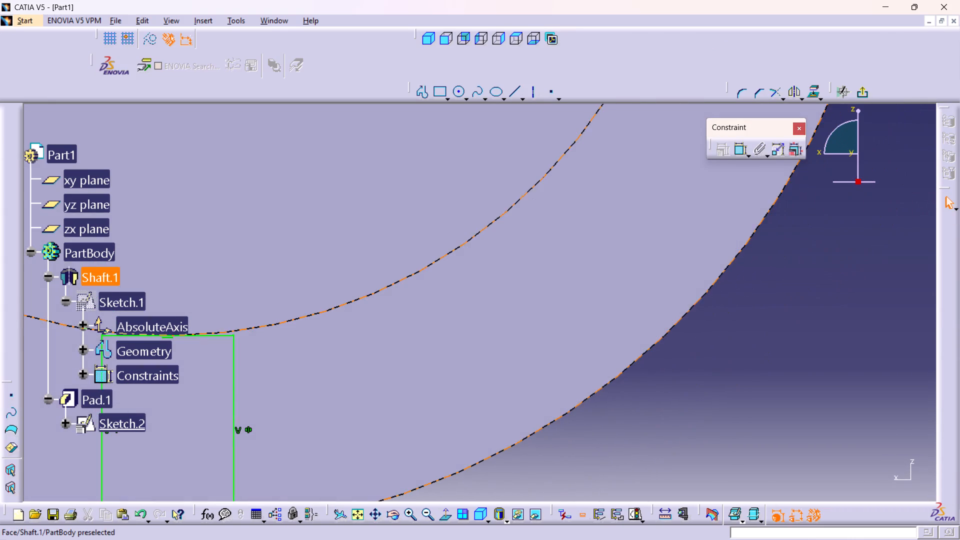
pyautogui.moveTo(296, 366); pyautogui.dragTo(319, 429, button='middle')
pyautogui.rightClick(297, 364)
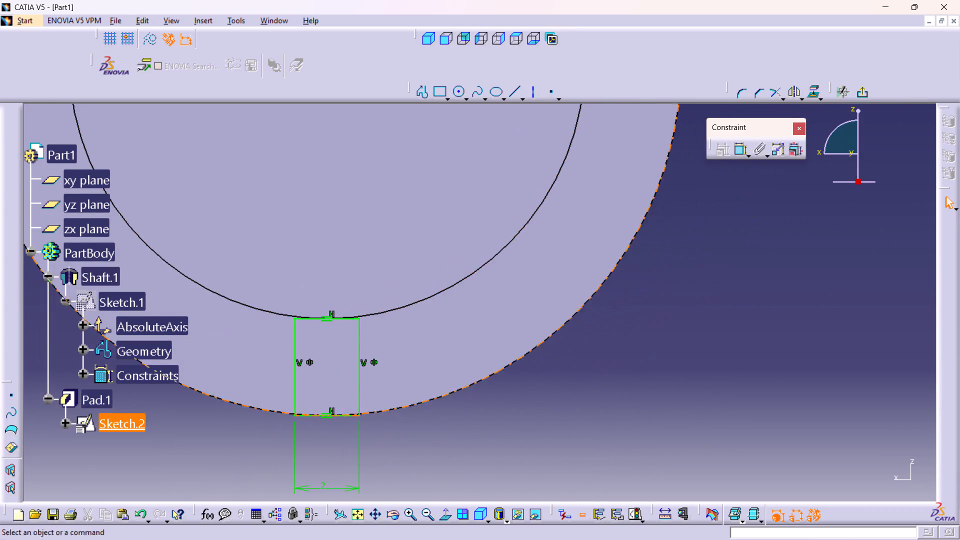
pyautogui.moveTo(318, 392); pyautogui.dragTo(322, 409, button='middle')
pyautogui.rightClick(318, 392)
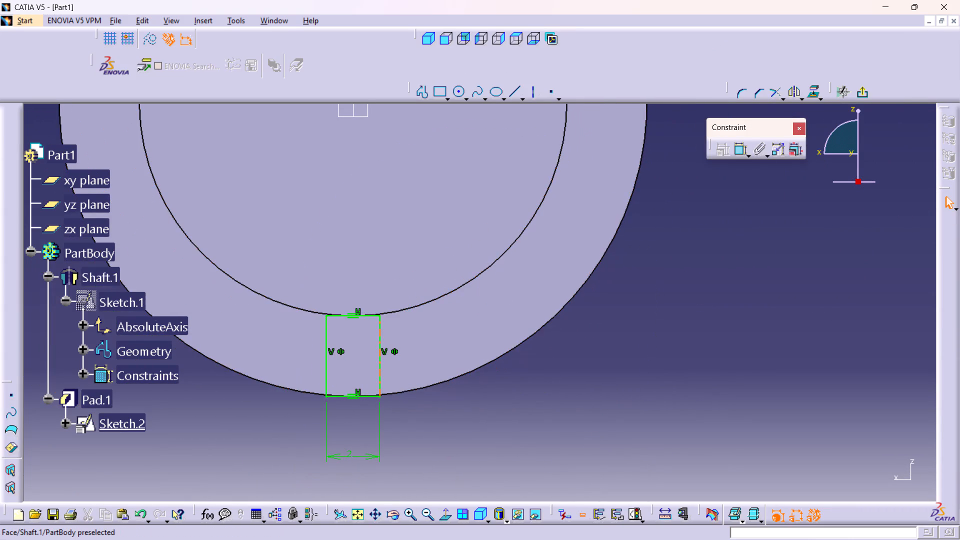
pyautogui.moveTo(338, 365); pyautogui.dragTo(338, 326, button='middle')
pyautogui.rightClick(338, 365)
pyautogui.moveTo(316, 366); pyautogui.dragTo(375, 356, button='middle')
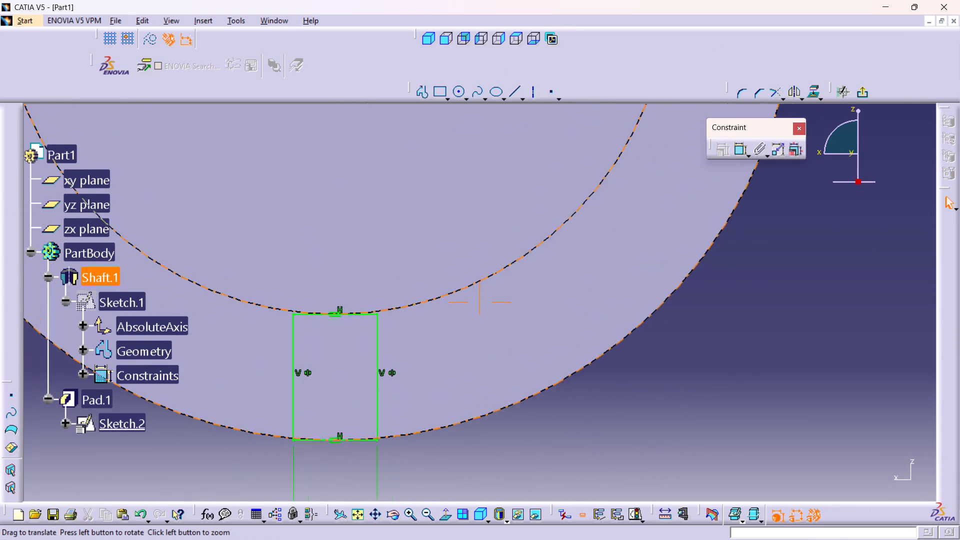
pyautogui.moveTo(375, 356); pyautogui.dragTo(535, 306, button='middle')
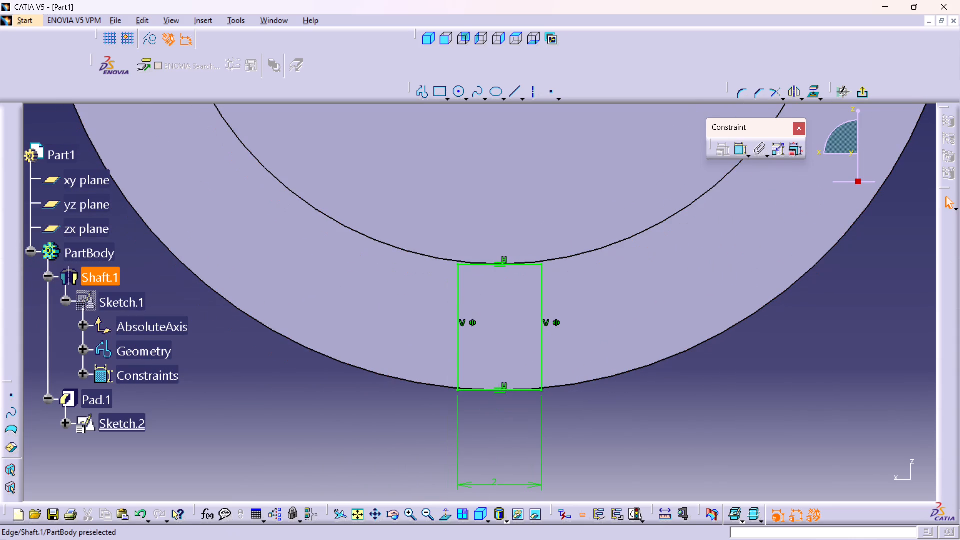
# Delete the rectangle's horizontal line next to the shank circle.
pyautogui.moveTo(496, 275); pyautogui.dragTo(475, 198, button='middle')
pyautogui.rightClick(496, 275)
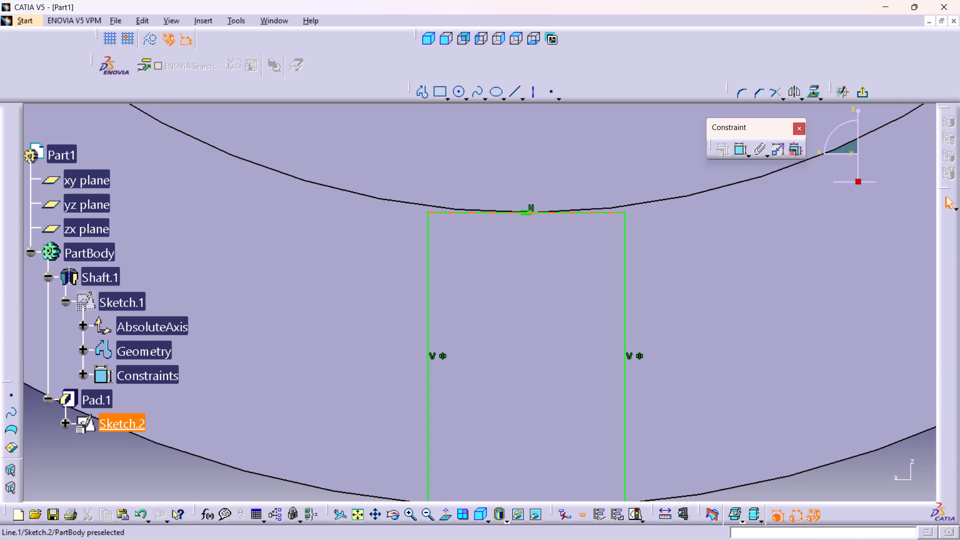
pyautogui.rightClick(462, 212)
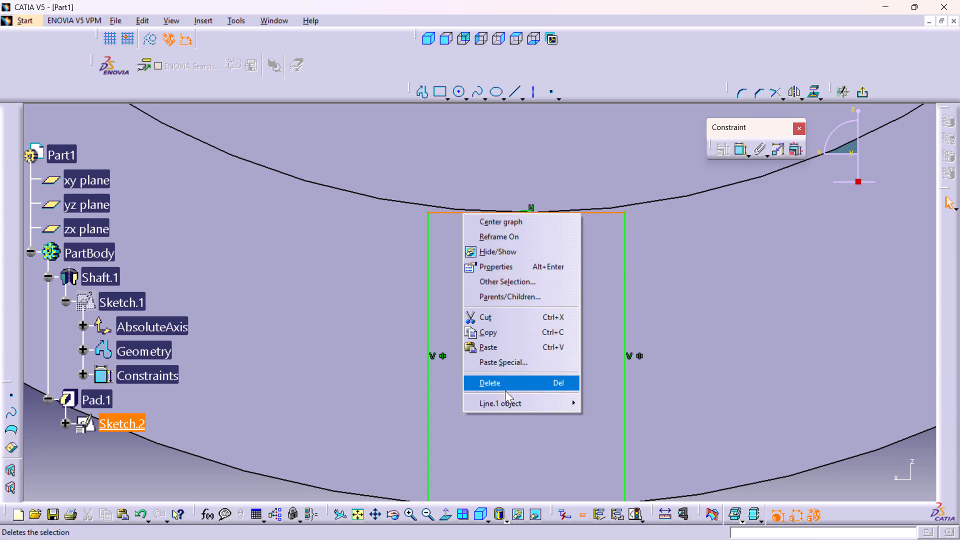
pyautogui.click(504, 387)
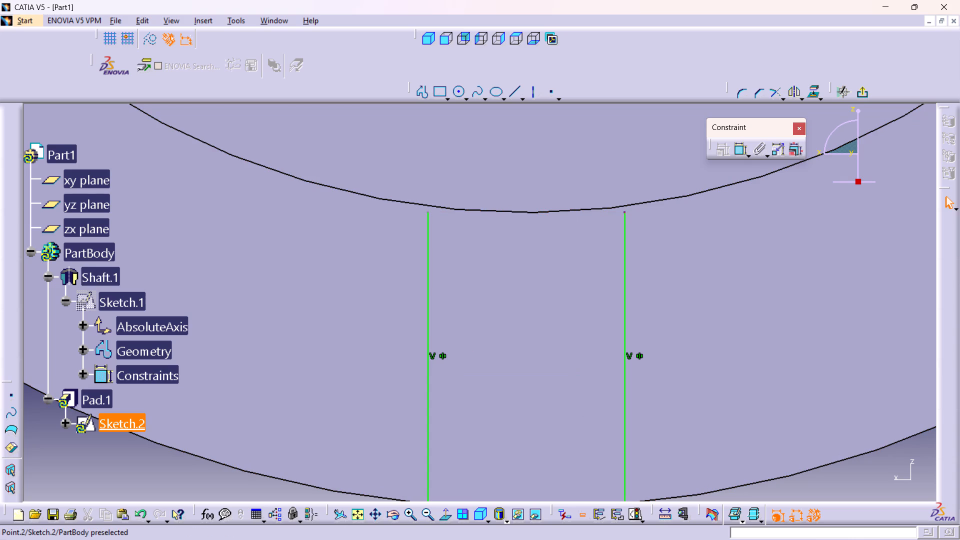
# Constrain the inner endpoints of both vertical profile lines coincident with the shank's circular edge.
pyautogui.doubleClick(742, 151)
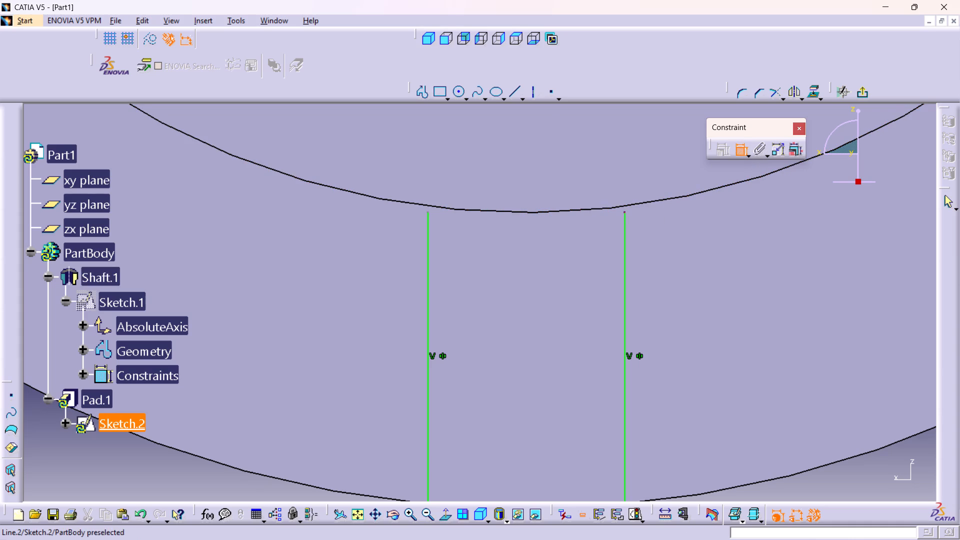
pyautogui.click(624, 212)
pyautogui.click(624, 204)
pyautogui.rightClick(627, 179)
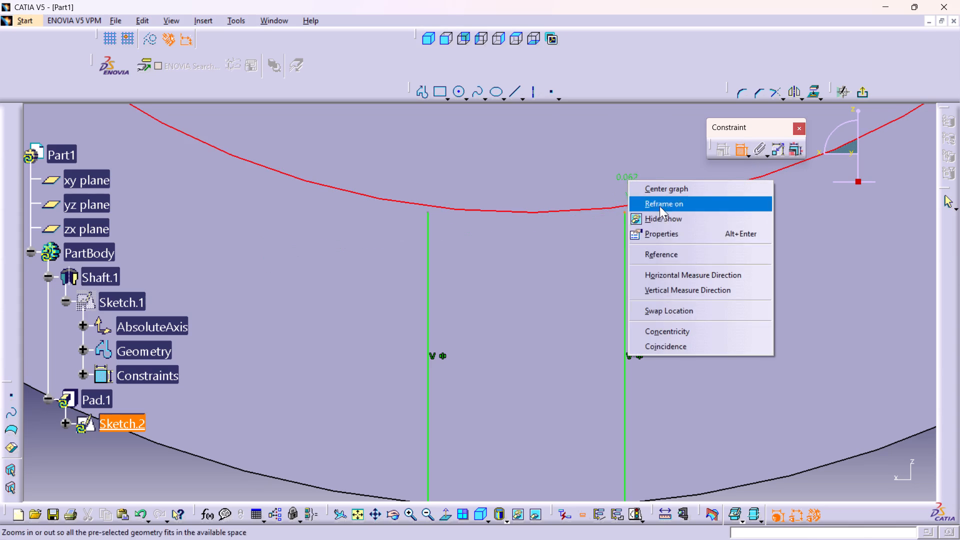
pyautogui.click(656, 347)
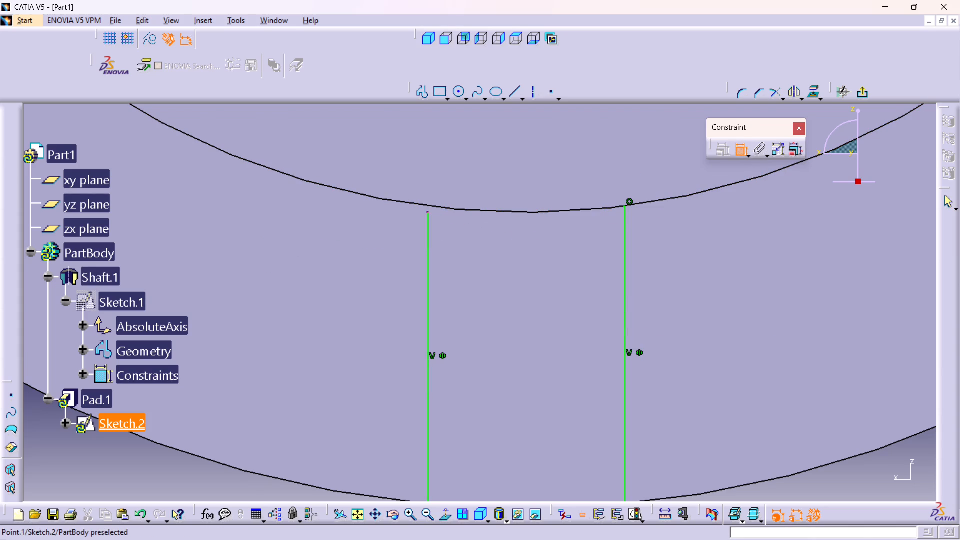
pyautogui.click(428, 211)
pyautogui.click(428, 204)
pyautogui.rightClick(439, 173)
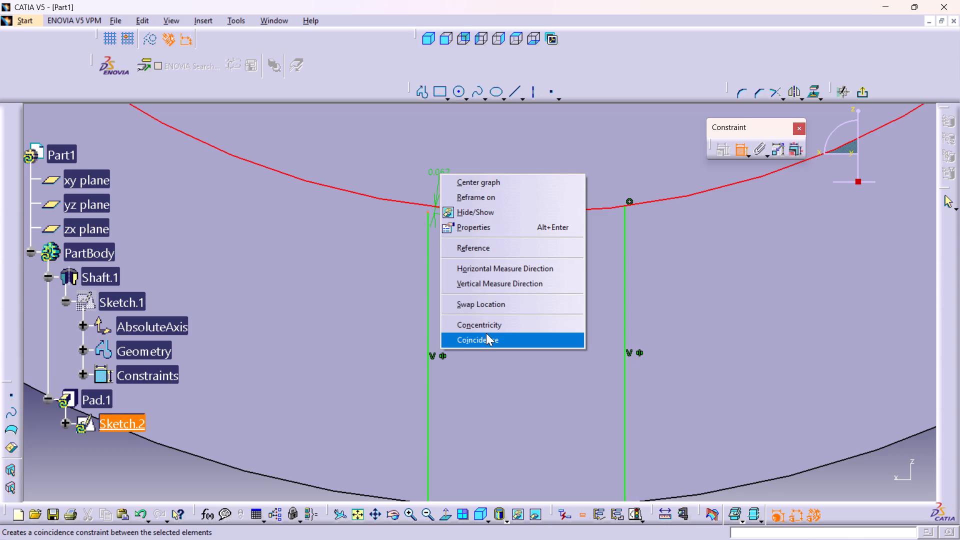
pyautogui.click(486, 333)
# Delete the rectangle's remaining horizontal line at the shoulder's outer edge.
pyautogui.moveTo(578, 342); pyautogui.dragTo(578, 356, button='middle')
pyautogui.rightClick(578, 342)
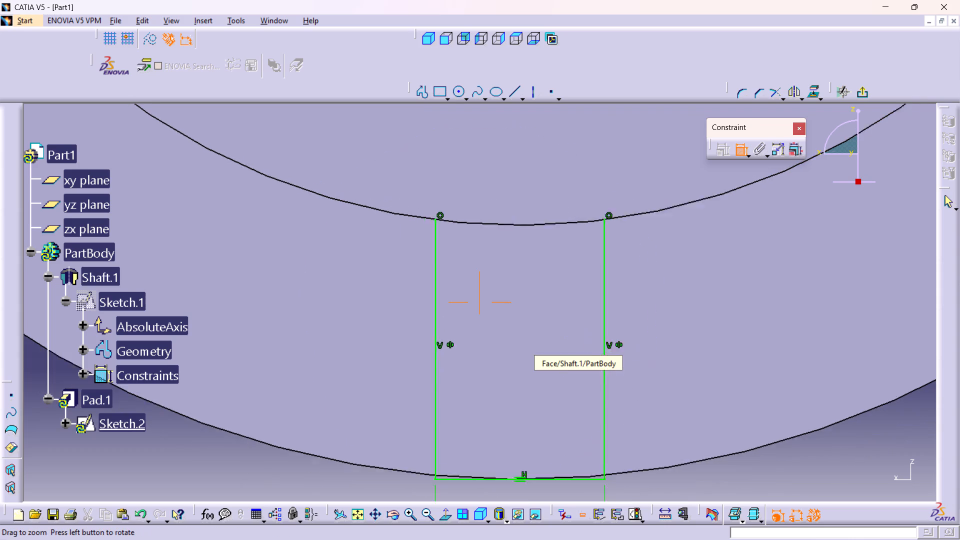
pyautogui.moveTo(578, 356); pyautogui.dragTo(579, 391, button='middle')
pyautogui.moveTo(513, 404); pyautogui.dragTo(506, 330, button='middle')
pyautogui.rightClick(513, 402)
pyautogui.moveTo(506, 376); pyautogui.dragTo(506, 365, button='middle')
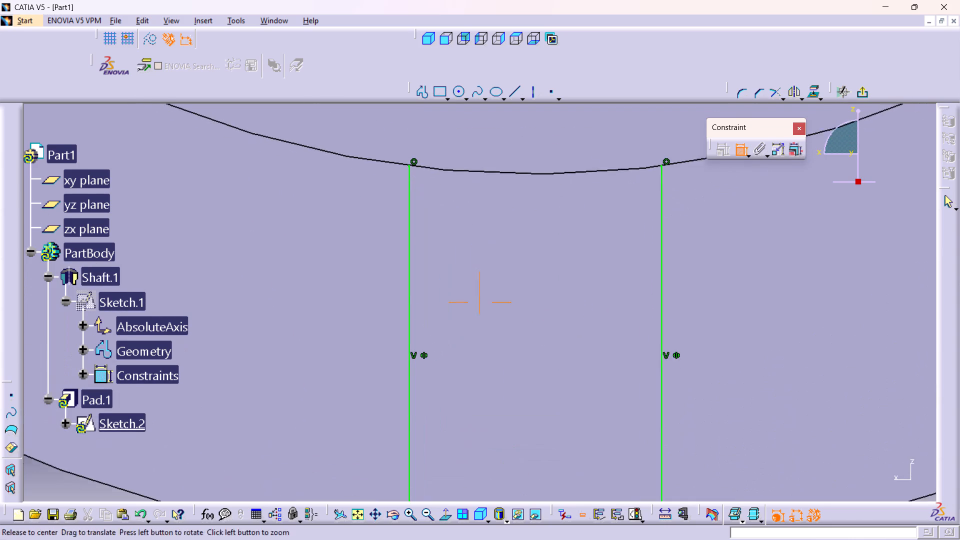
pyautogui.moveTo(506, 365); pyautogui.dragTo(506, 182, button='middle')
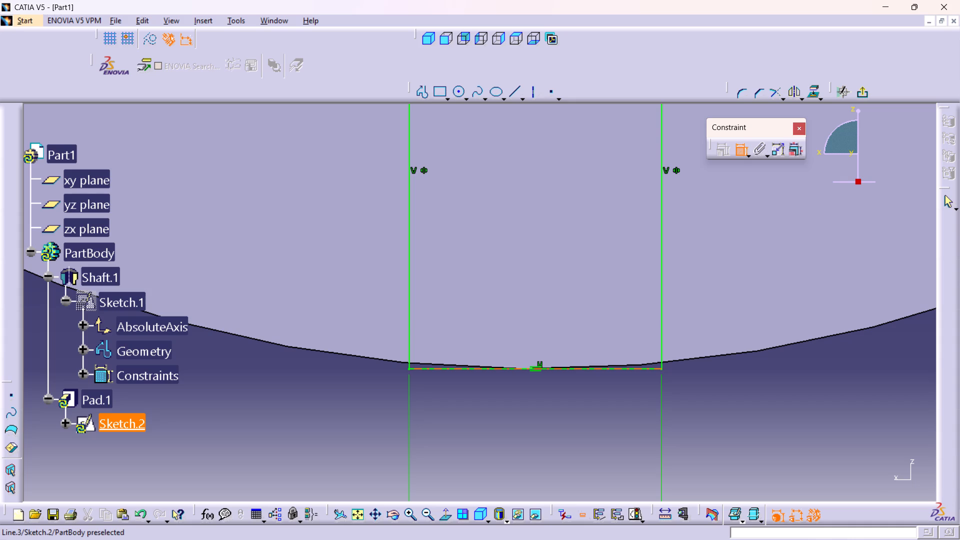
pyautogui.rightClick(644, 369)
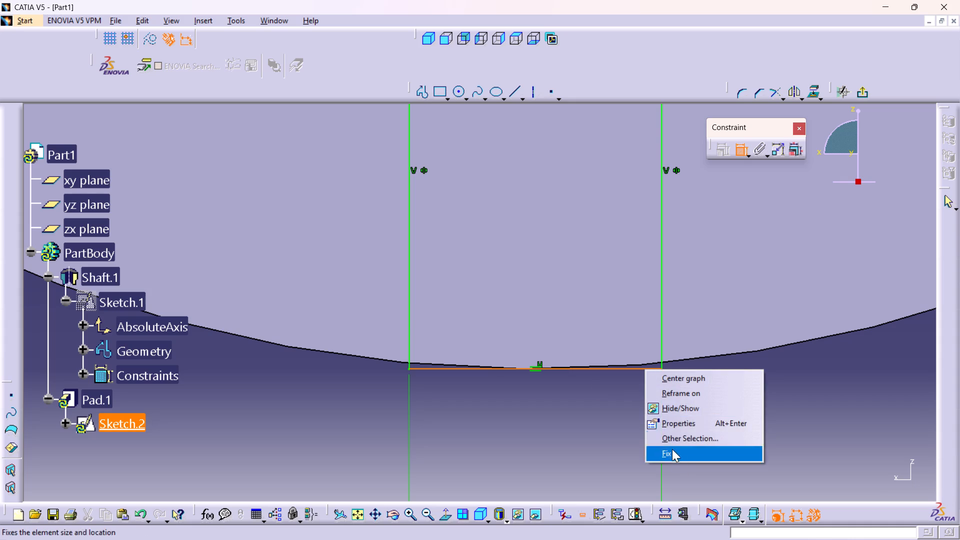
pyautogui.click(613, 421)
pyautogui.rightClick(628, 368)
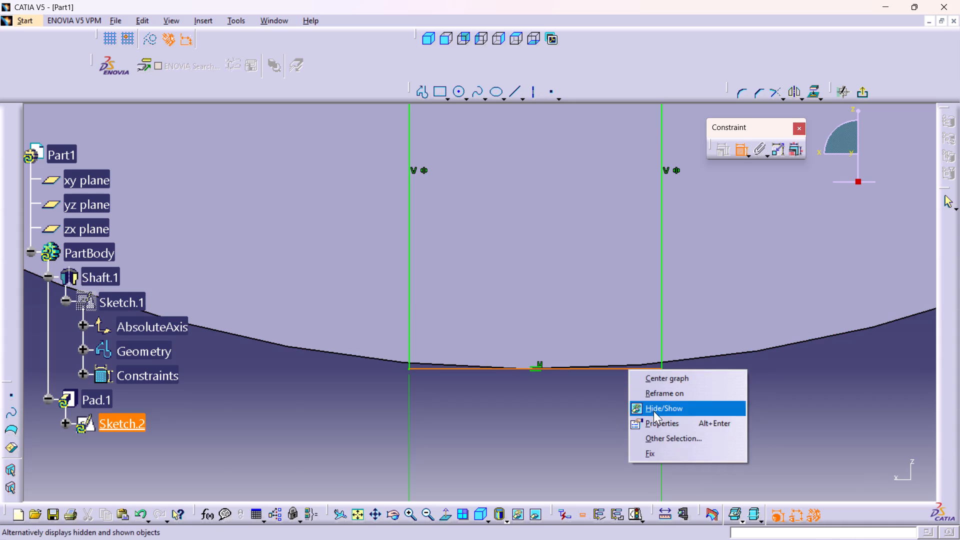
pyautogui.click(601, 414)
pyautogui.click(742, 153)
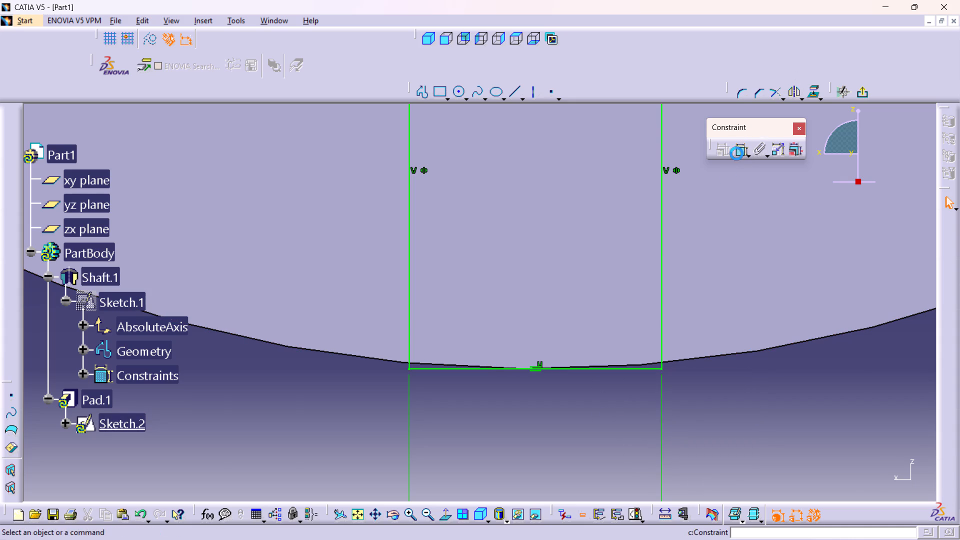
pyautogui.moveTo(584, 159); pyautogui.dragTo(584, 224, button='middle')
pyautogui.rightClick(584, 159)
pyautogui.moveTo(501, 230); pyautogui.dragTo(494, 192, button='middle')
pyautogui.rightClick(501, 230)
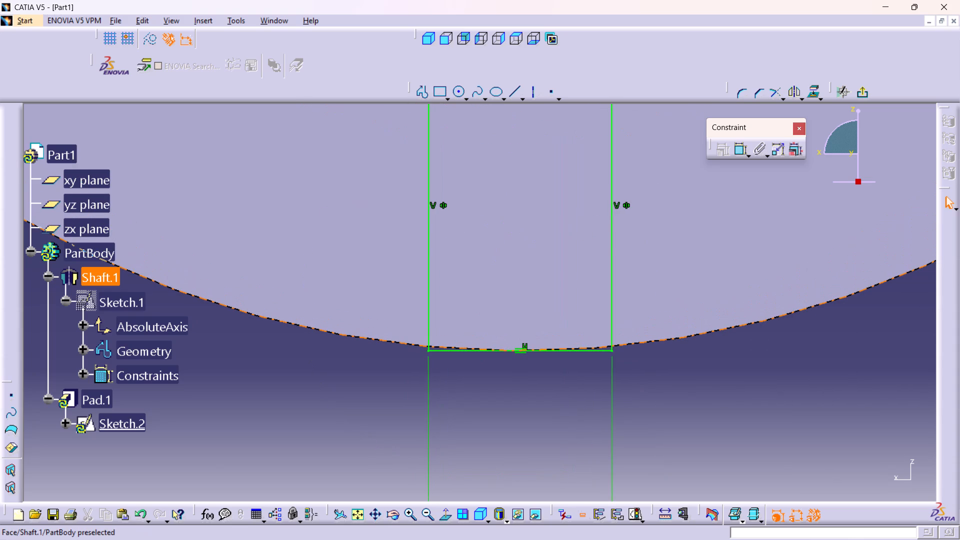
pyautogui.rightClick(595, 349)
pyautogui.click(634, 319)
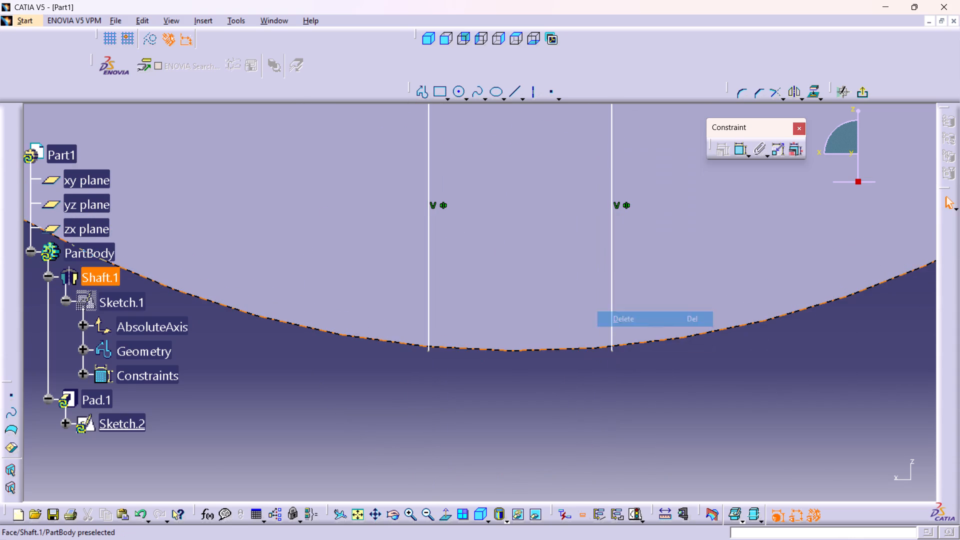
# Constrain the outer endpoints of both vertical profile lines coincident with the shoulder's outer circular edge.
pyautogui.moveTo(614, 347); pyautogui.dragTo(612, 296, button='middle')
pyautogui.rightClick(614, 347)
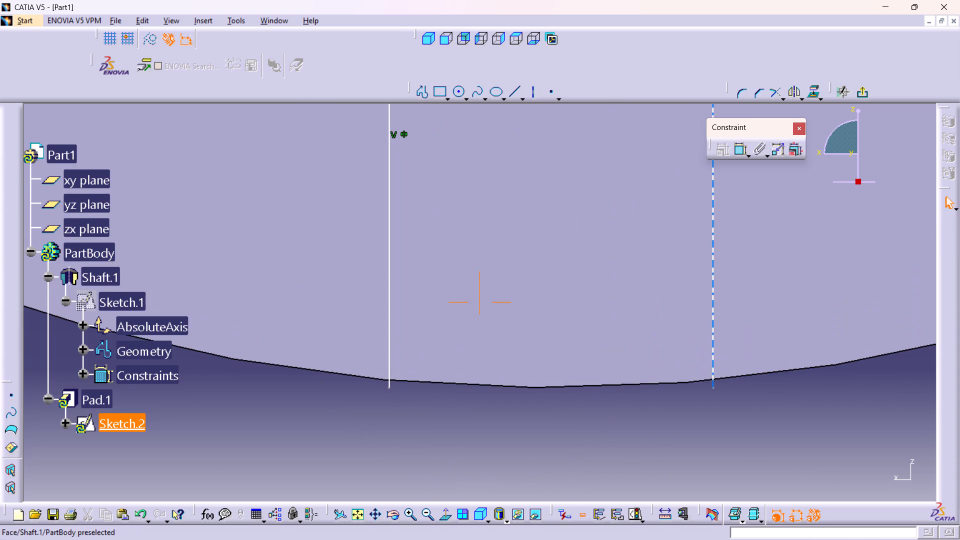
pyautogui.doubleClick(737, 147)
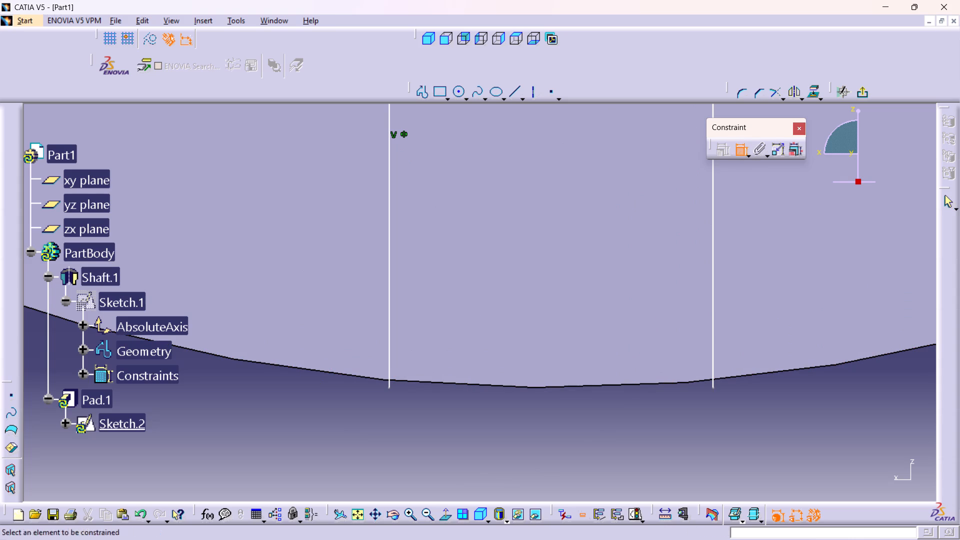
pyautogui.click(712, 387)
pyautogui.click(724, 375)
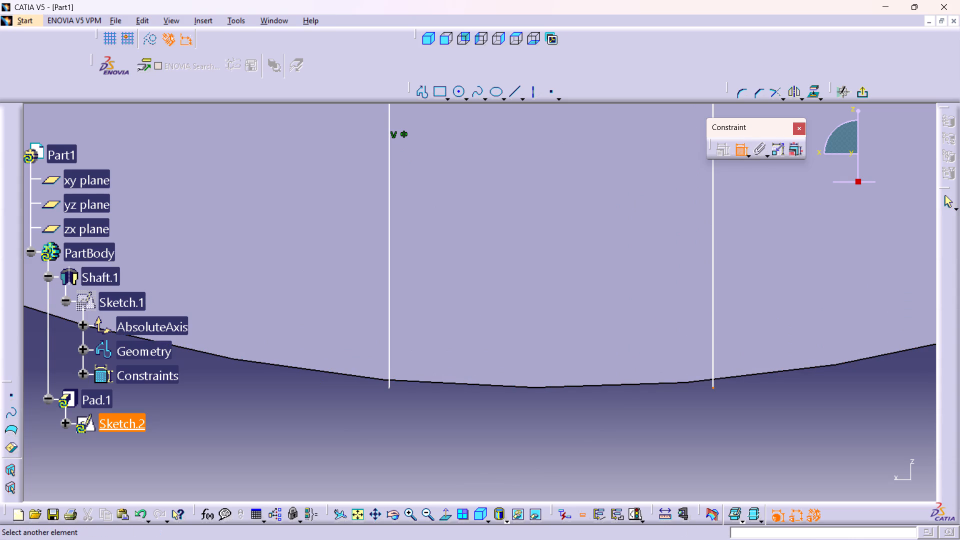
pyautogui.click(737, 374)
pyautogui.rightClick(682, 409)
pyautogui.click(695, 516)
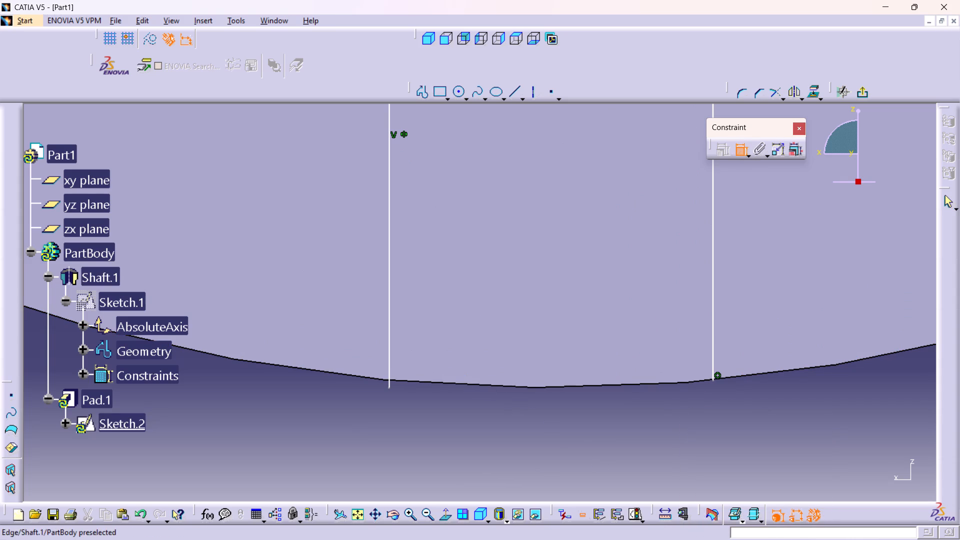
pyautogui.click(387, 388)
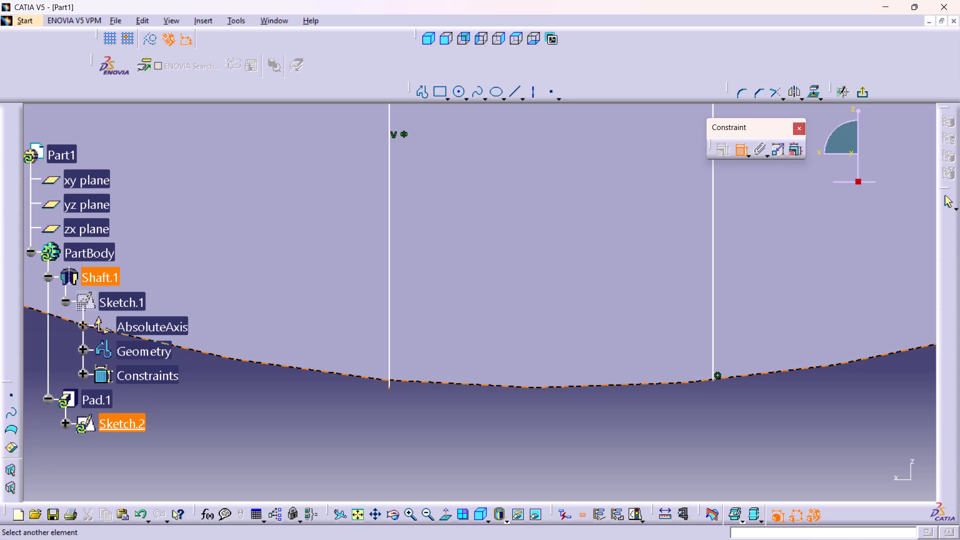
pyautogui.click(406, 379)
pyautogui.rightClick(409, 433)
pyautogui.click(453, 427)
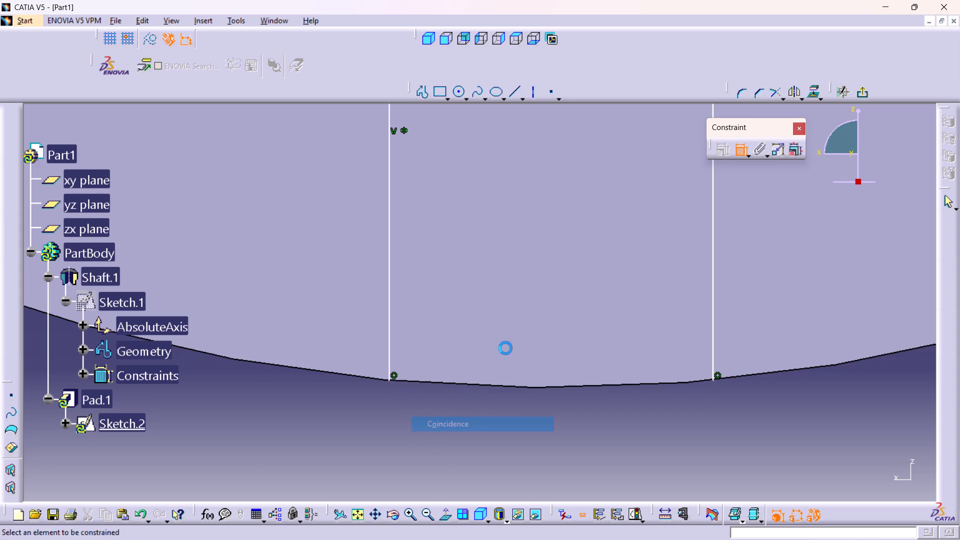
pyautogui.moveTo(532, 308); pyautogui.dragTo(541, 362, button='middle')
pyautogui.rightClick(532, 308)
pyautogui.moveTo(563, 206); pyautogui.dragTo(570, 309, button='middle')
pyautogui.moveTo(570, 307); pyautogui.dragTo(573, 372, button='middle')
pyautogui.rightClick(570, 307)
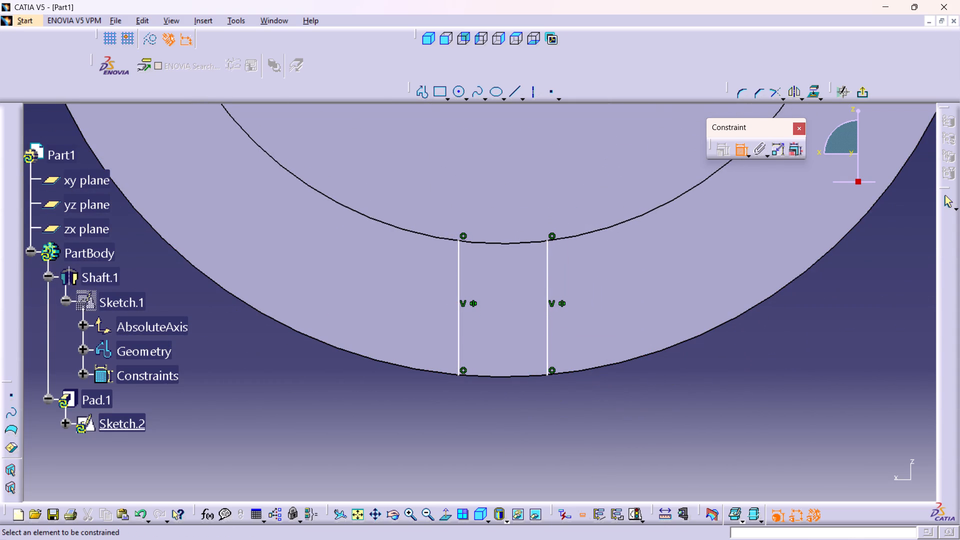
# Project the shank's circular edge and the shoulder's outer circular edge onto the sketch plane.
pyautogui.click(741, 150)
pyautogui.click(537, 241)
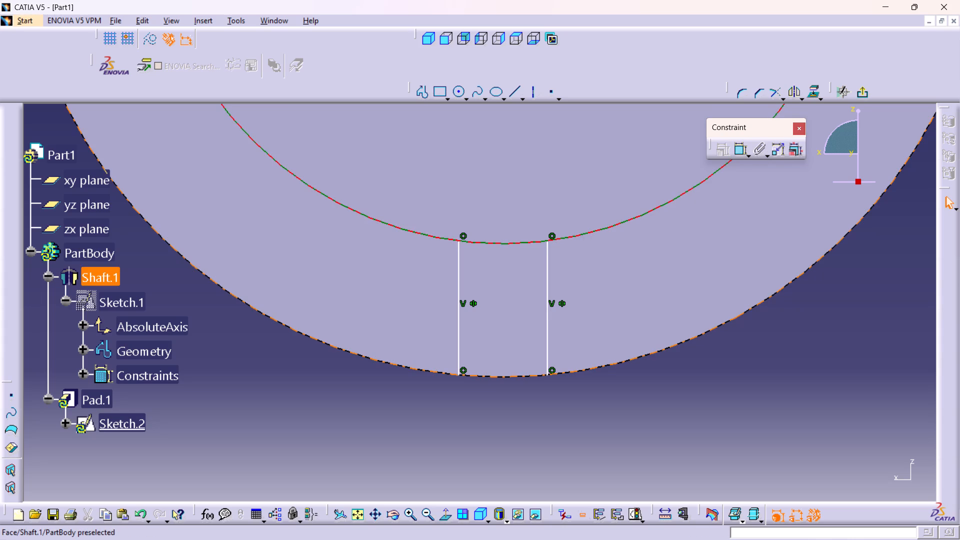
pyautogui.click(506, 376)
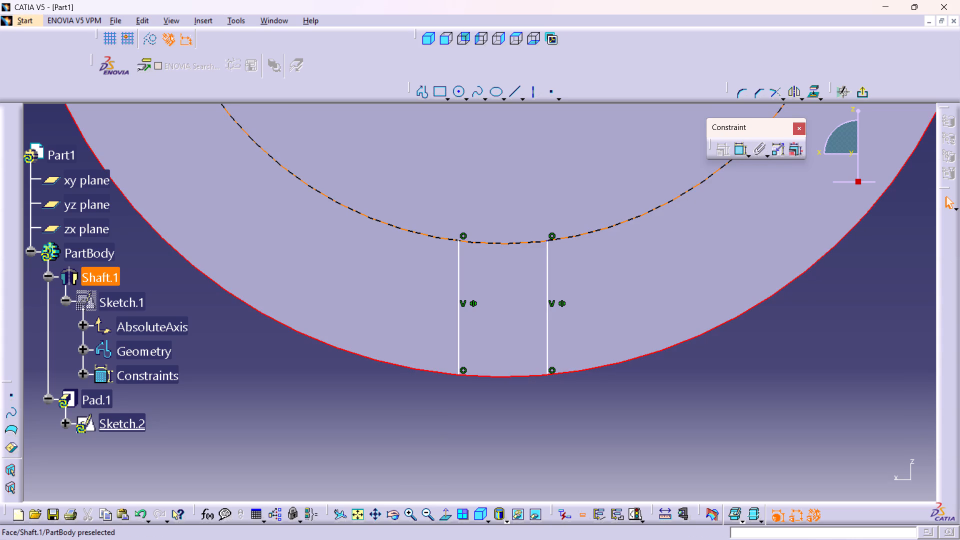
pyautogui.keyDown('ctrl'); pyautogui.click(585, 233); pyautogui.keyUp('ctrl')
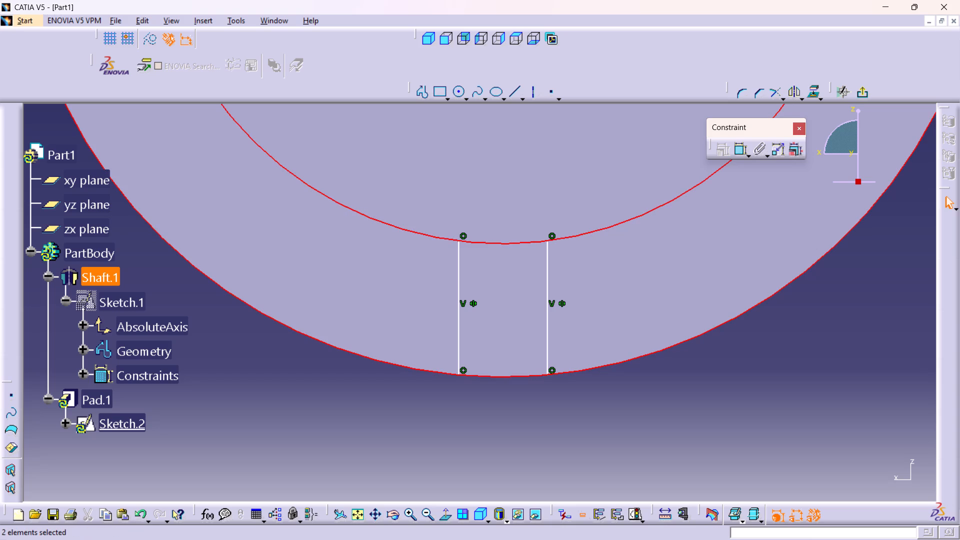
pyautogui.click(815, 87)
pyautogui.click(697, 381)
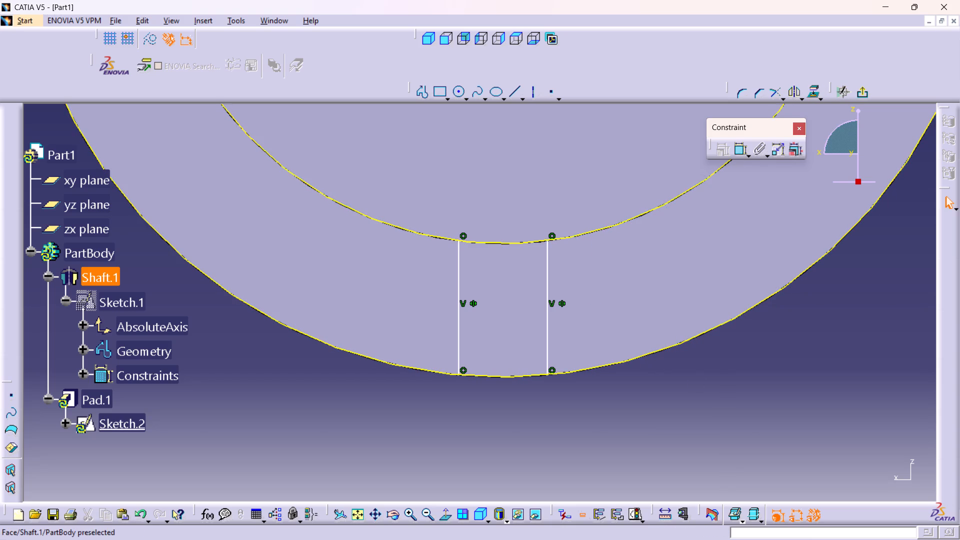
# Quick Trim both projected circles so only the short arcs between the two vertical profile lines remain.
pyautogui.click(801, 91)
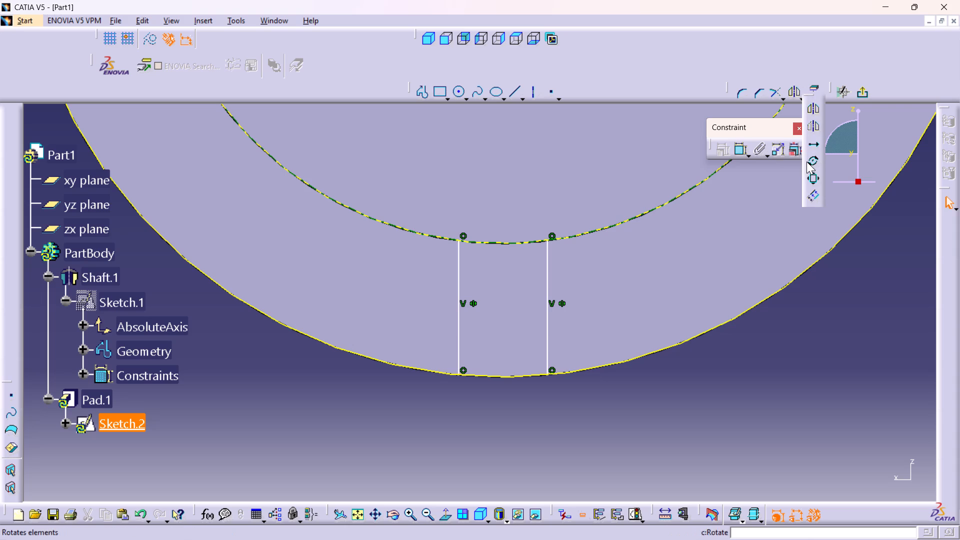
pyautogui.click(821, 349)
pyautogui.click(781, 98)
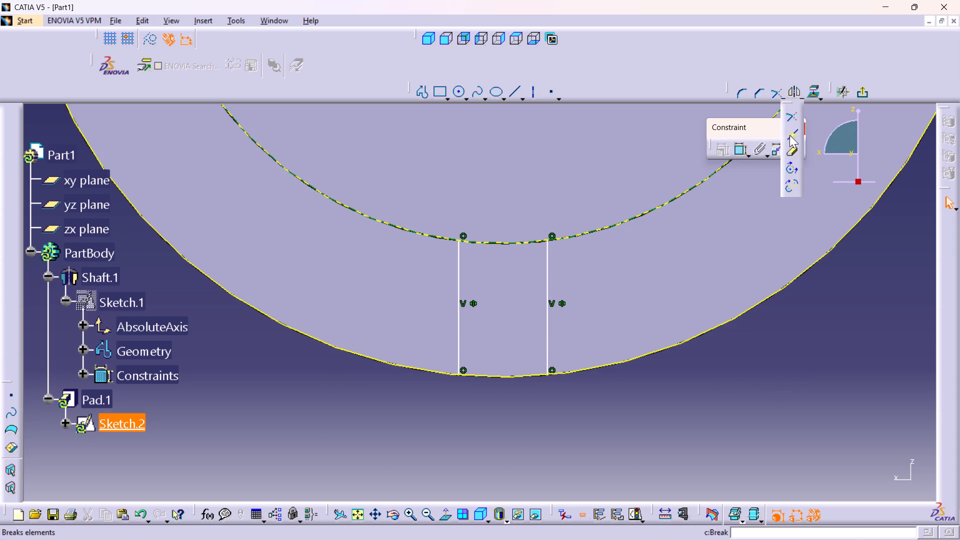
pyautogui.doubleClick(789, 152)
pyautogui.click(579, 232)
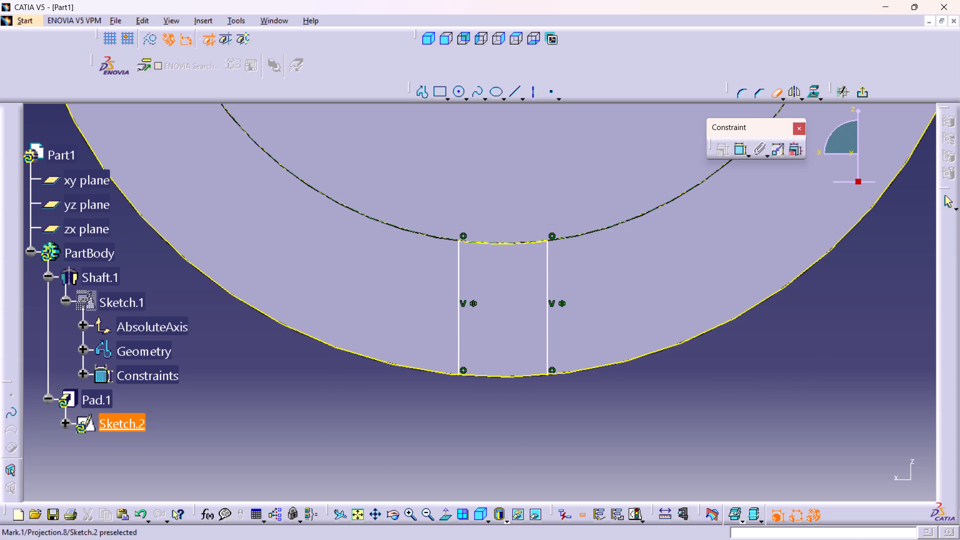
pyautogui.click(409, 367)
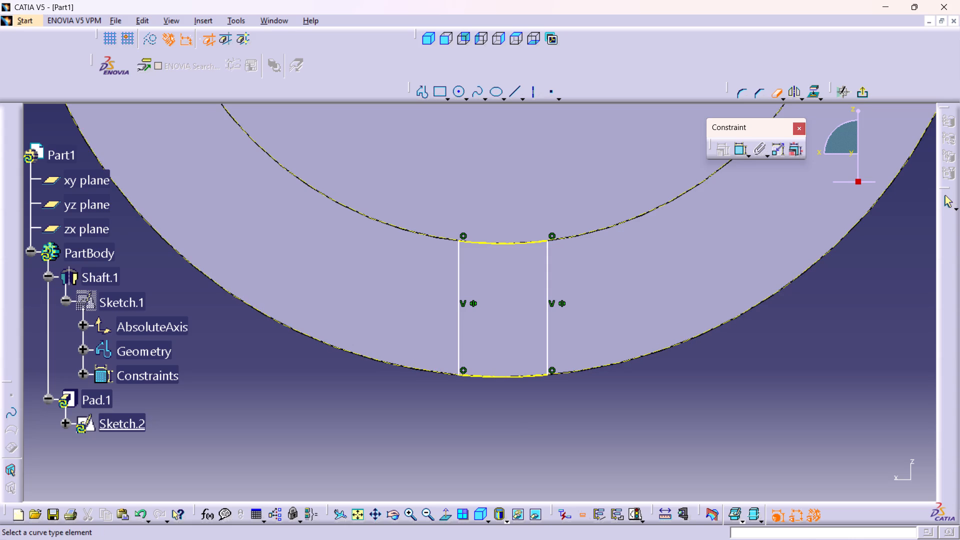
# Dimension the horizontal distance between the two vertical profile lines, placing the dimension below the outer arc.
pyautogui.doubleClick(740, 145)
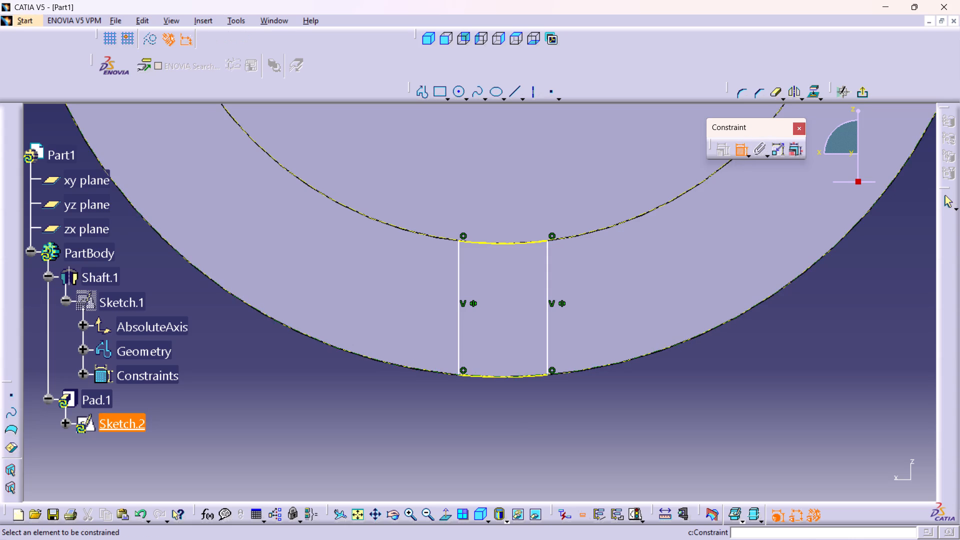
pyautogui.click(459, 332)
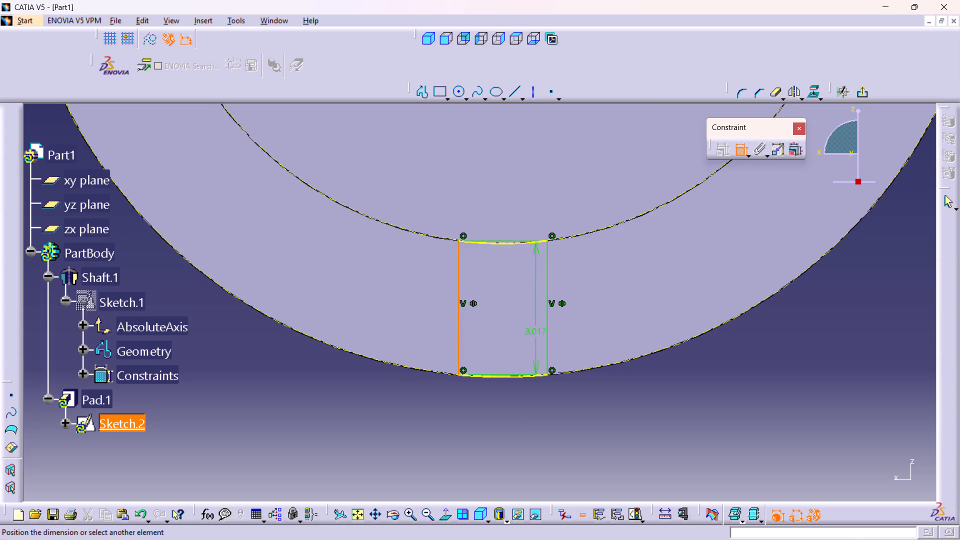
pyautogui.click(547, 330)
pyautogui.click(497, 436)
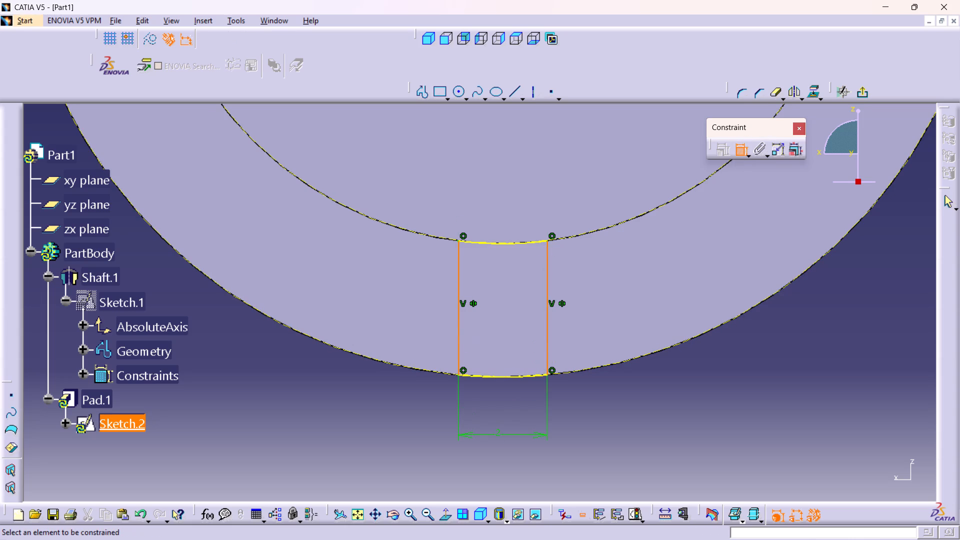
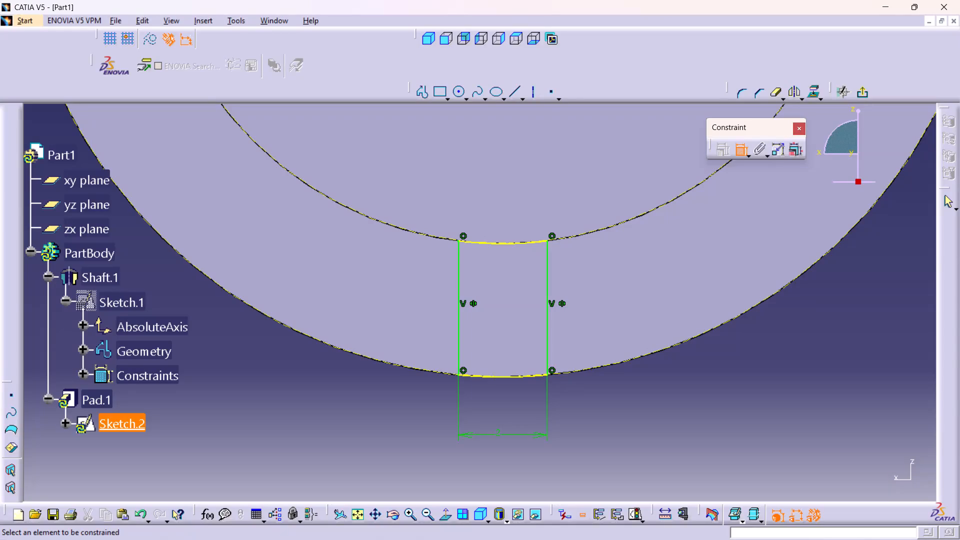
# Look over the whole dimensioned tab profile against the shank and shoulder circles, and end the constraint command.
pyautogui.moveTo(521, 292); pyautogui.dragTo(547, 410, button='middle')
pyautogui.rightClick(521, 292)
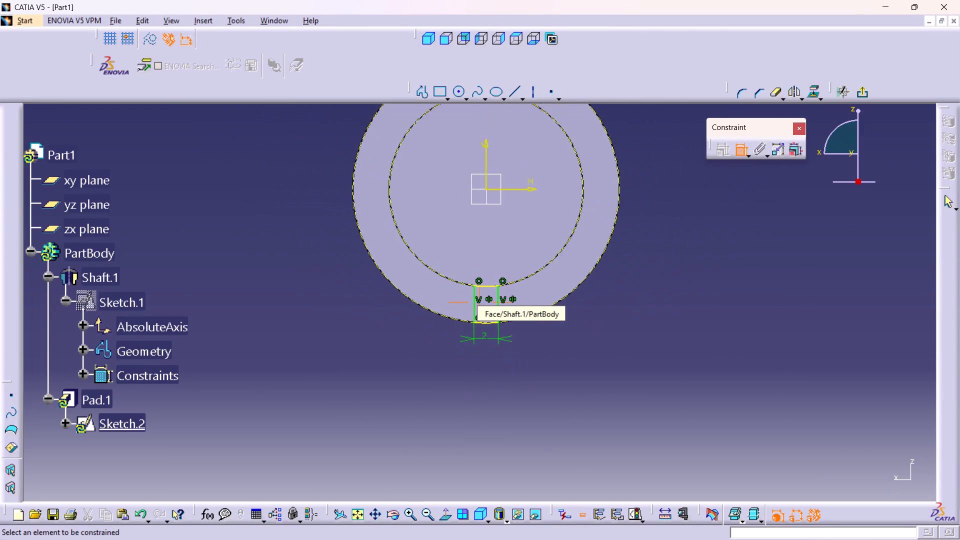
pyautogui.moveTo(547, 410); pyautogui.dragTo(548, 430, button='middle')
pyautogui.moveTo(500, 166); pyautogui.dragTo(550, 288, button='middle')
pyautogui.moveTo(523, 347); pyautogui.dragTo(496, 303, button='middle')
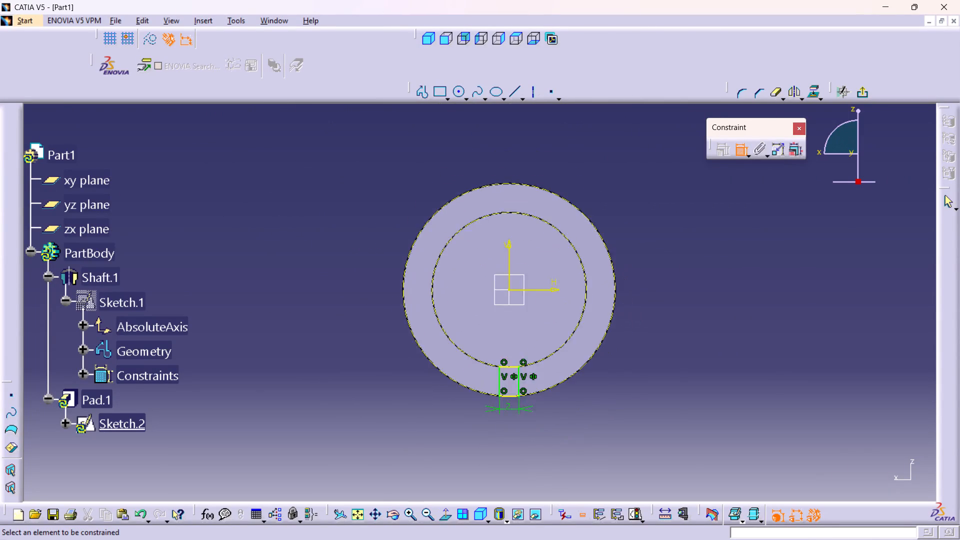
pyautogui.moveTo(496, 303); pyautogui.dragTo(473, 263, button='middle')
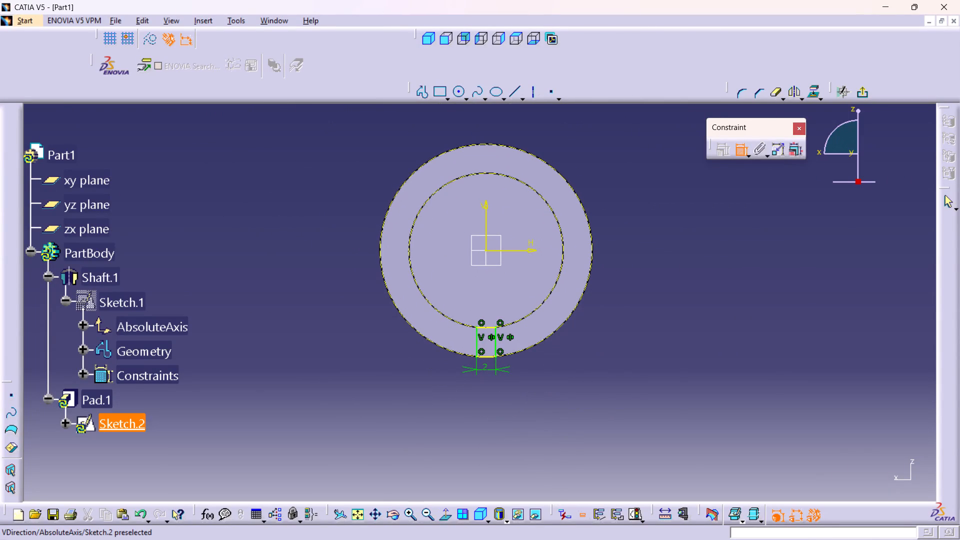
pyautogui.click(740, 151)
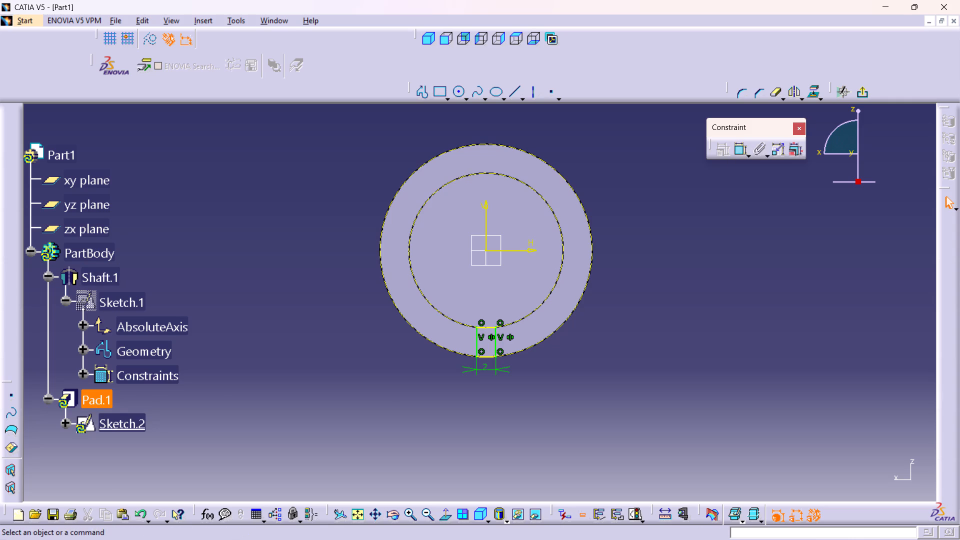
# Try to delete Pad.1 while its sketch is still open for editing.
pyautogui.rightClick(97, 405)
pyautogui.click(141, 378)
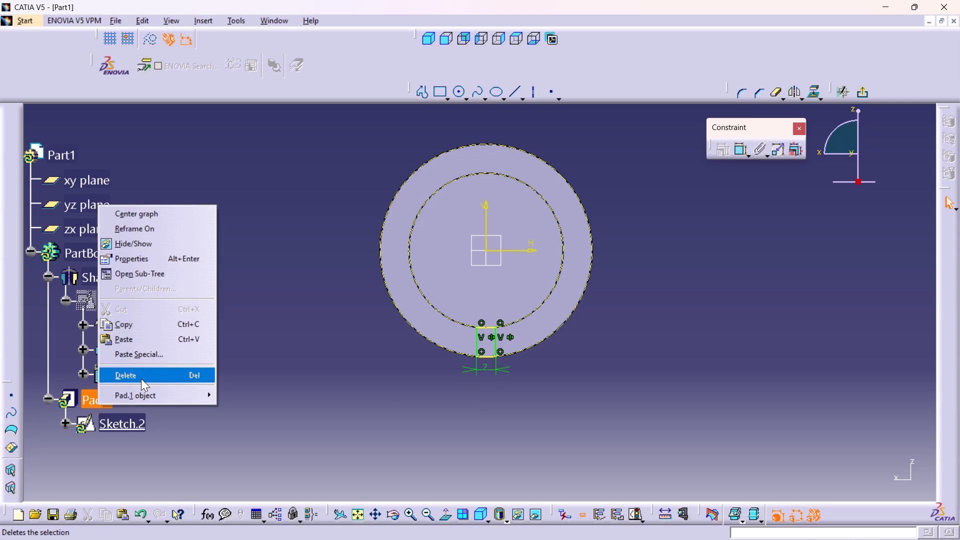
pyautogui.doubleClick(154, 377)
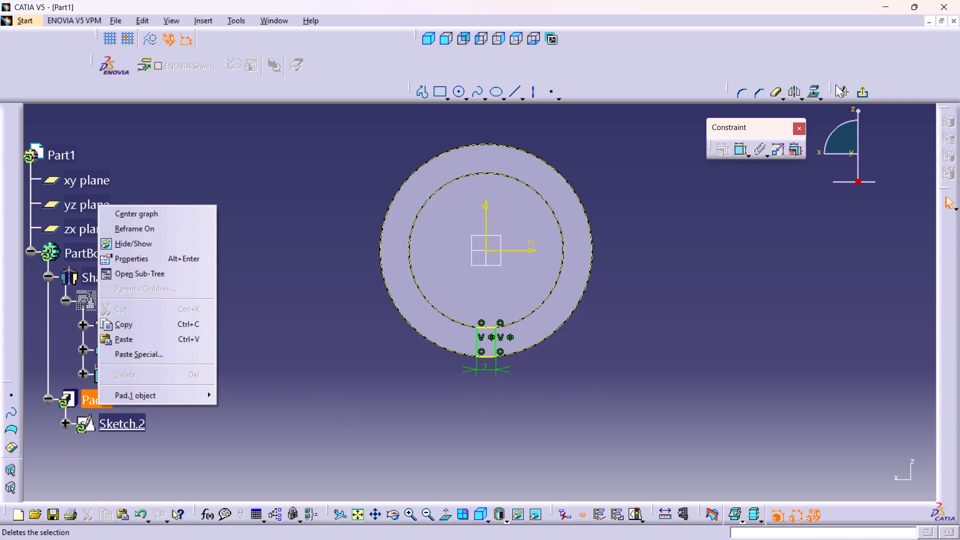
# Exit the tab's sketch so the pad rebuilds with the arc-edged profile.
pyautogui.click(862, 89)
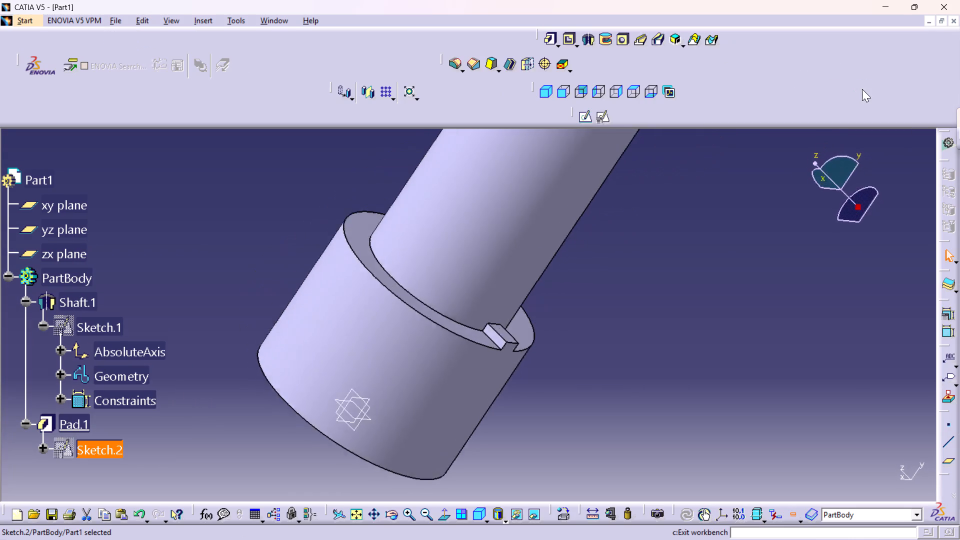
# Examine the rebuilt tab close up from several angles, checking where it meets the shank and the shoulder's outer edge.
pyautogui.moveTo(501, 345); pyautogui.dragTo(501, 345, button='middle')
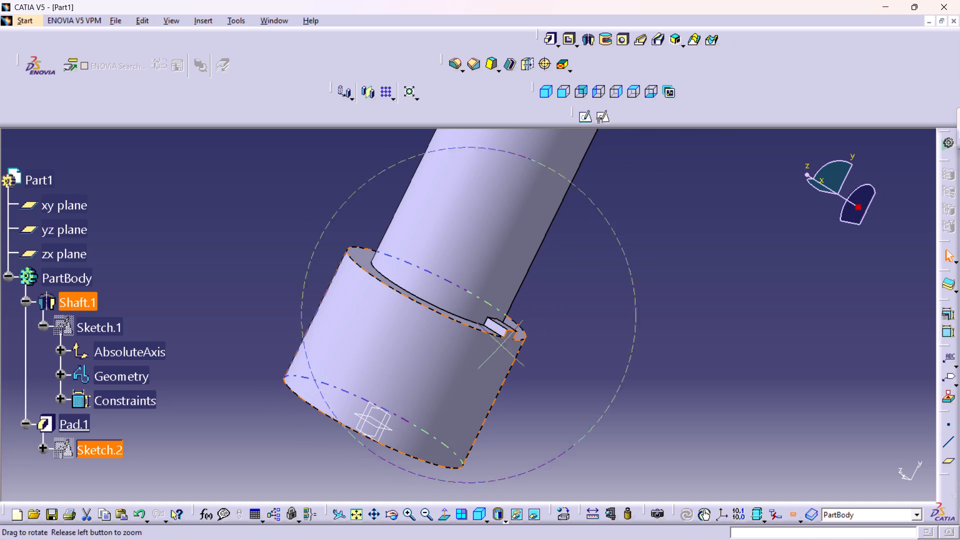
pyautogui.rightClick(501, 345)
pyautogui.moveTo(501, 345); pyautogui.dragTo(420, 205, button='middle')
pyautogui.moveTo(556, 336); pyautogui.dragTo(305, 314, button='middle')
pyautogui.moveTo(382, 382); pyautogui.dragTo(332, 276, button='middle')
pyautogui.rightClick(382, 382)
pyautogui.moveTo(323, 401); pyautogui.dragTo(367, 243, button='middle')
pyautogui.scroll(1, 323, 401)
pyautogui.moveTo(338, 351); pyautogui.dragTo(327, 304, button='middle')
pyautogui.moveTo(338, 351); pyautogui.dragTo(334, 343, button='right')
pyautogui.moveTo(315, 328); pyautogui.dragTo(348, 422, button='middle')
pyautogui.rightClick(315, 328)
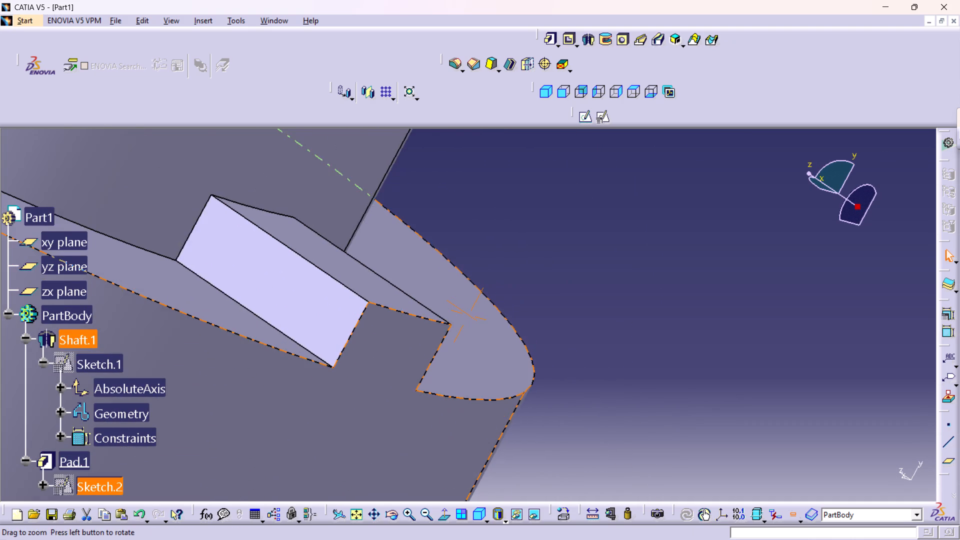
pyautogui.moveTo(348, 422); pyautogui.dragTo(348, 422, button='middle')
pyautogui.moveTo(298, 305); pyautogui.dragTo(338, 419, button='middle')
pyautogui.moveTo(298, 305); pyautogui.dragTo(338, 419, button='right')
pyautogui.moveTo(332, 345); pyautogui.dragTo(339, 387, button='middle')
pyautogui.moveTo(344, 353); pyautogui.dragTo(339, 387, button='right')
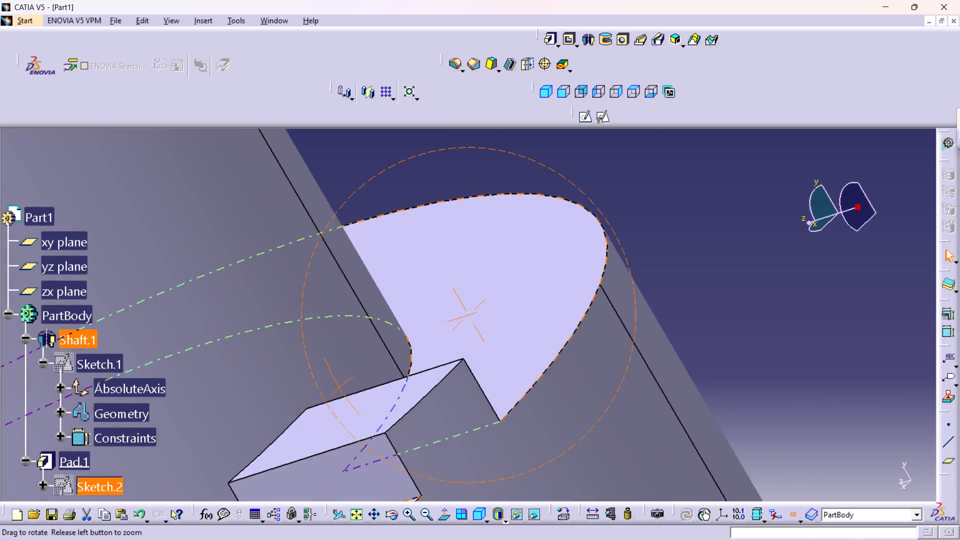
pyautogui.moveTo(339, 387); pyautogui.dragTo(242, 230, button='right')
pyautogui.moveTo(339, 387); pyautogui.dragTo(282, 180, button='middle')
pyautogui.moveTo(188, 233); pyautogui.dragTo(189, 232, button='middle')
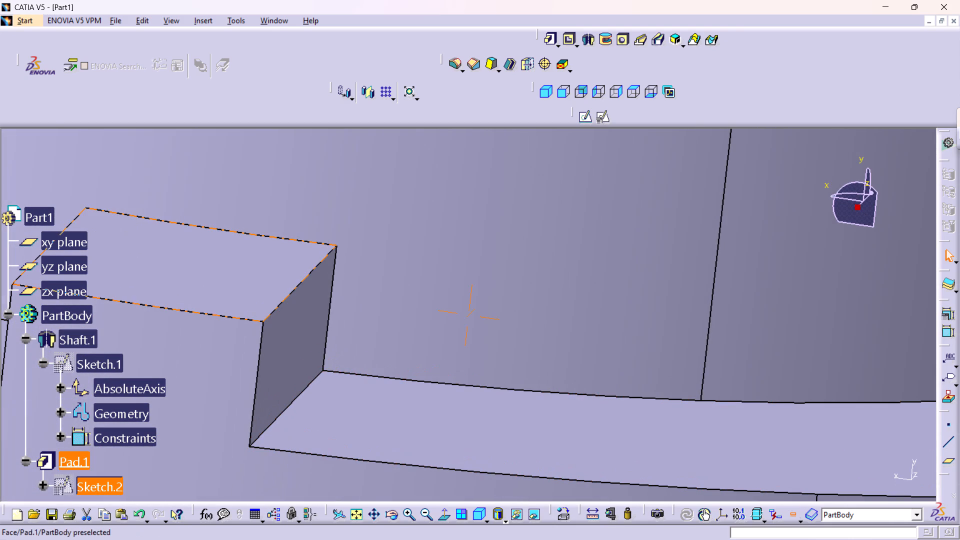
pyautogui.moveTo(189, 232); pyautogui.dragTo(421, 331, button='middle')
pyautogui.moveTo(189, 232); pyautogui.dragTo(421, 331, button='right')
pyautogui.moveTo(284, 355); pyautogui.dragTo(243, 103, button='middle')
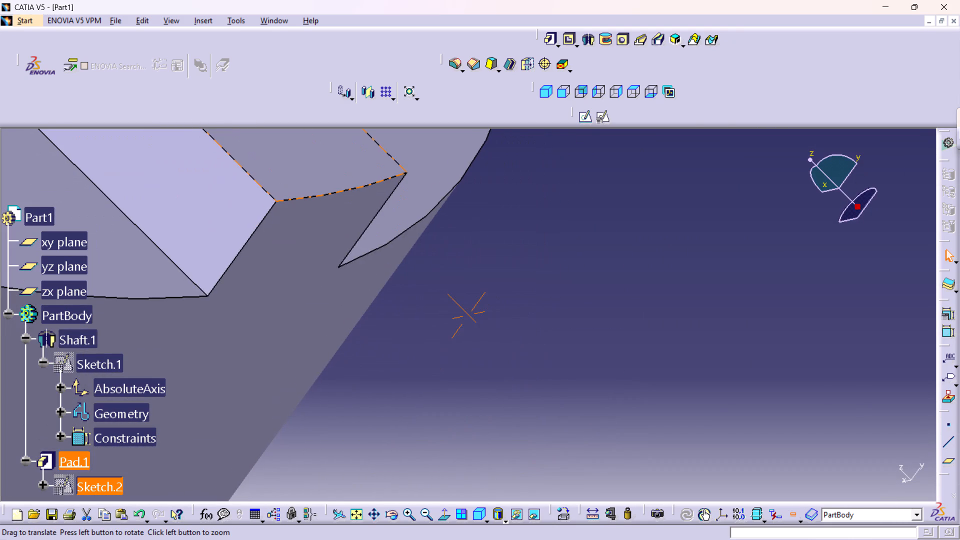
pyautogui.moveTo(321, 222); pyautogui.dragTo(292, 165, button='middle')
pyautogui.rightClick(321, 222)
pyautogui.moveTo(248, 198); pyautogui.dragTo(514, 274, button='middle')
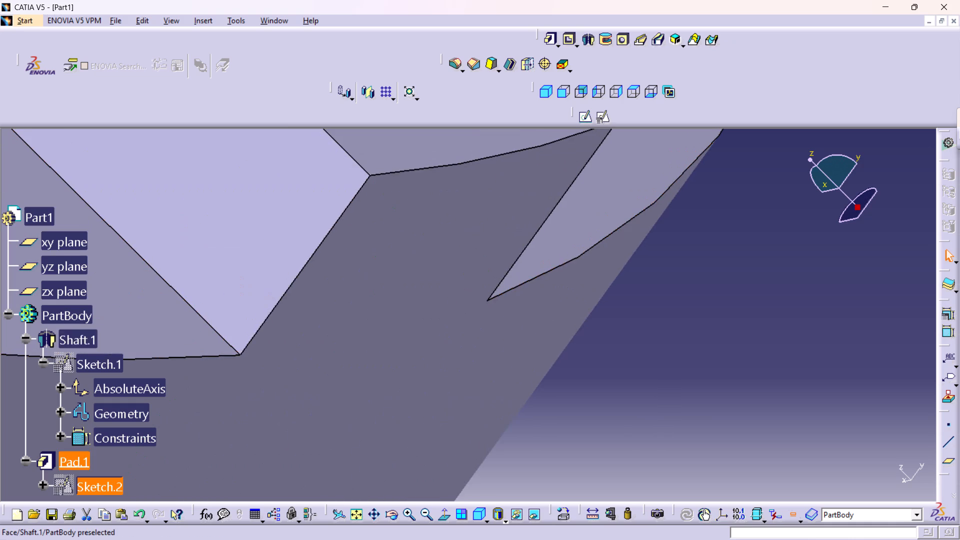
pyautogui.moveTo(377, 190); pyautogui.dragTo(423, 284, button='middle')
pyautogui.moveTo(377, 190); pyautogui.dragTo(423, 284, button='right')
pyautogui.moveTo(322, 344); pyautogui.dragTo(345, 207, button='middle')
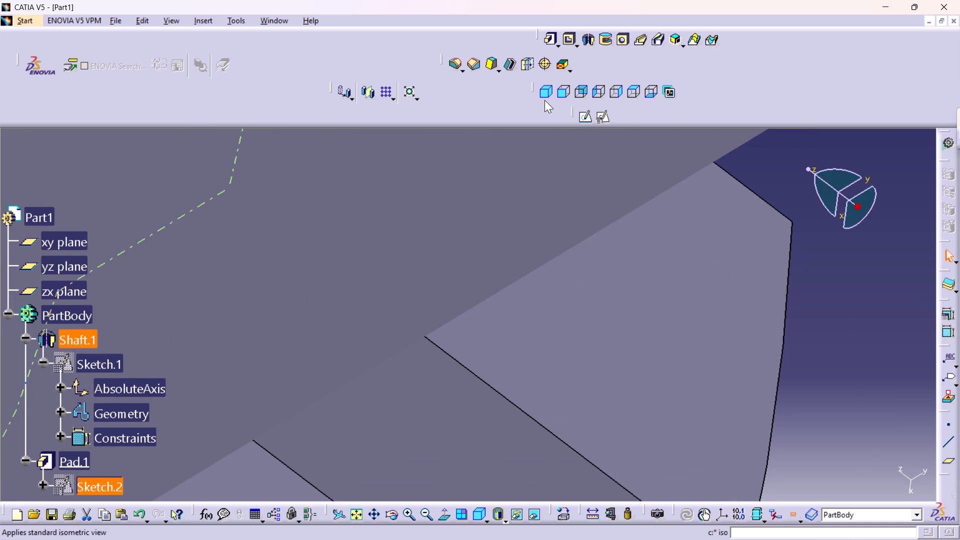
# Restore the isometric view and inspect the tab's curved inner and outer faces against the shank and shoulder edges.
pyautogui.click(544, 98)
pyautogui.moveTo(454, 357); pyautogui.dragTo(471, 417, button='middle')
pyautogui.rightClick(454, 357)
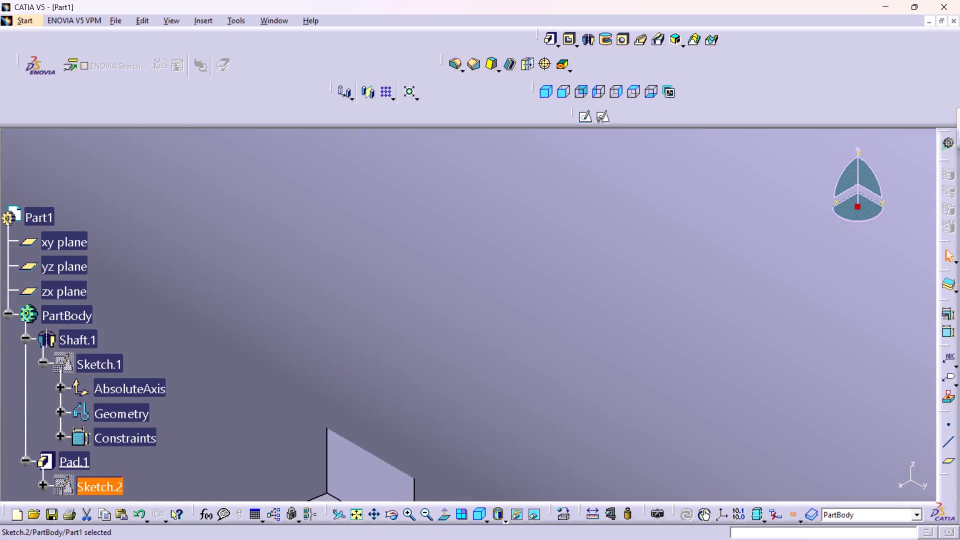
pyautogui.moveTo(471, 417); pyautogui.dragTo(498, 511, button='middle')
pyautogui.moveTo(445, 430); pyautogui.dragTo(445, 397, button='middle')
pyautogui.rightClick(445, 430)
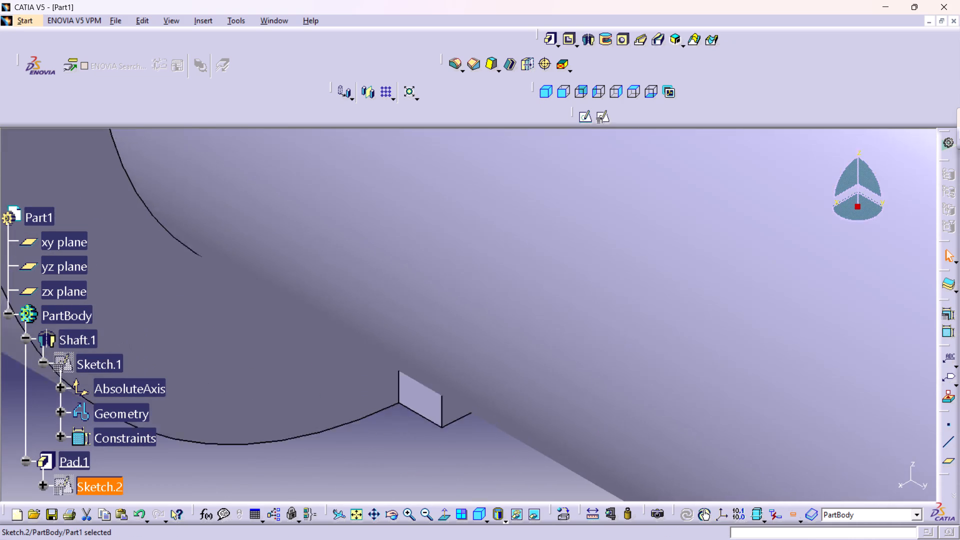
pyautogui.moveTo(445, 397); pyautogui.dragTo(451, 348, button='middle')
pyautogui.moveTo(413, 404); pyautogui.dragTo(430, 233, button='middle')
pyautogui.moveTo(421, 283); pyautogui.dragTo(426, 225, button='middle')
pyautogui.moveTo(421, 283); pyautogui.dragTo(426, 225, button='right')
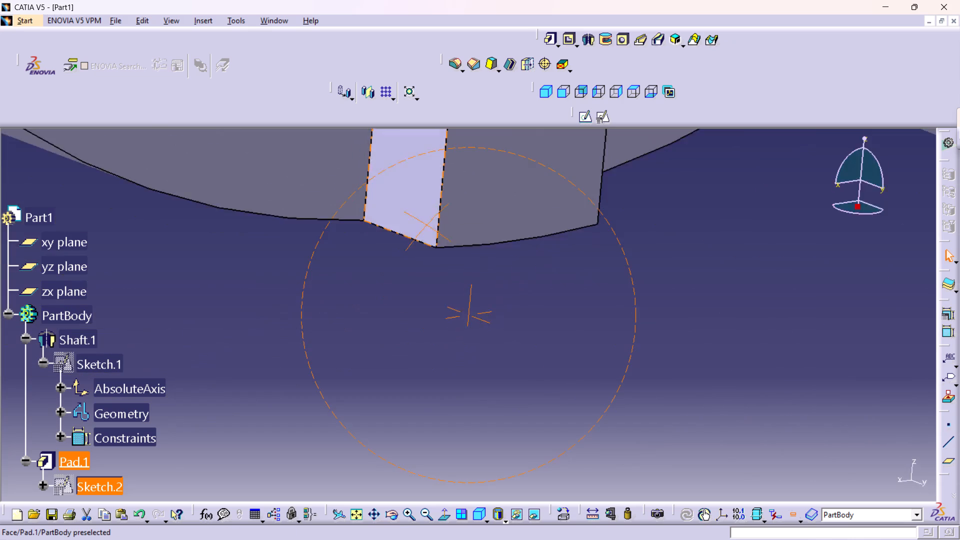
pyautogui.moveTo(426, 225); pyautogui.dragTo(442, 163, button='right')
pyautogui.moveTo(426, 225); pyautogui.dragTo(442, 163, button='middle')
pyautogui.moveTo(421, 168); pyautogui.dragTo(463, 257, button='middle')
pyautogui.moveTo(464, 272); pyautogui.dragTo(463, 382, button='middle')
pyautogui.moveTo(645, 182); pyautogui.dragTo(617, 265, button='middle')
pyautogui.moveTo(617, 238); pyautogui.dragTo(621, 267, button='middle')
pyautogui.rightClick(617, 238)
pyautogui.moveTo(638, 276); pyautogui.dragTo(611, 303, button='middle')
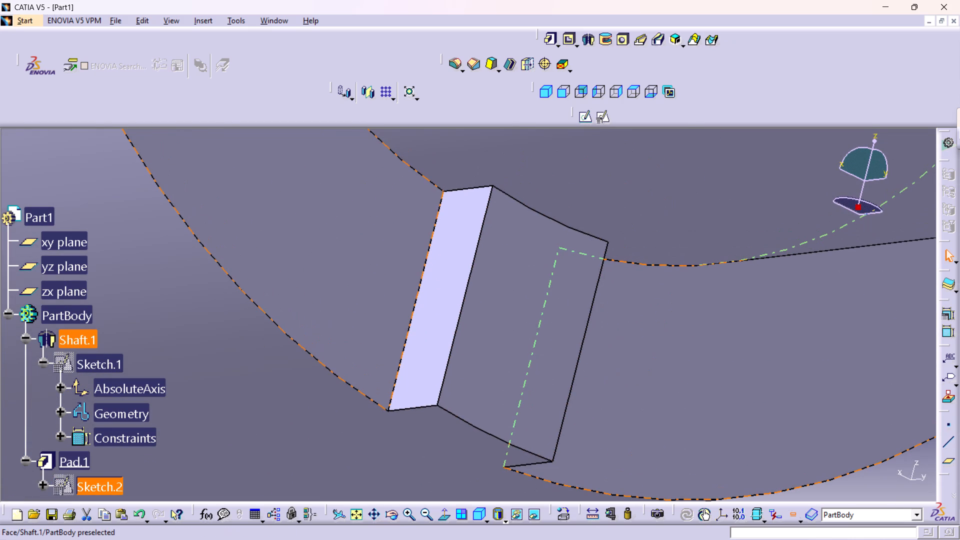
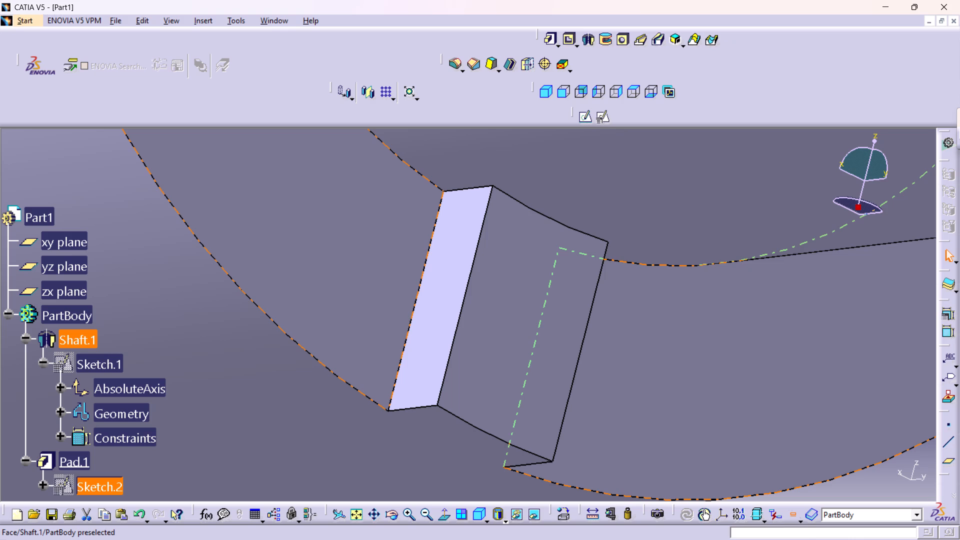
# Examine the shoulder tab against the whole head and close up where it meets the shank and shoulder edges.
pyautogui.moveTo(430, 208); pyautogui.dragTo(549, 425, button='middle')
pyautogui.rightClick(430, 208)
pyautogui.moveTo(440, 216); pyautogui.dragTo(456, 338, button='middle')
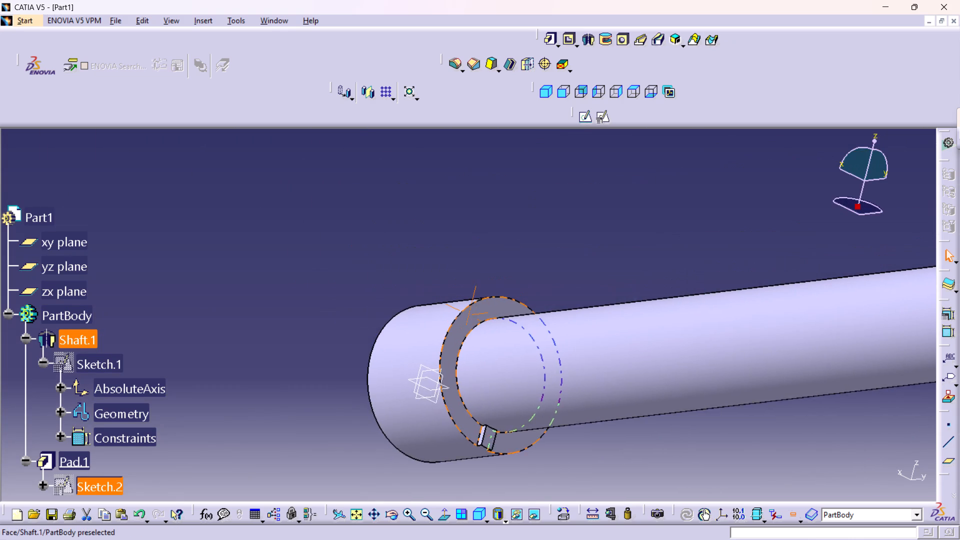
pyautogui.moveTo(456, 338); pyautogui.dragTo(456, 340, button='middle')
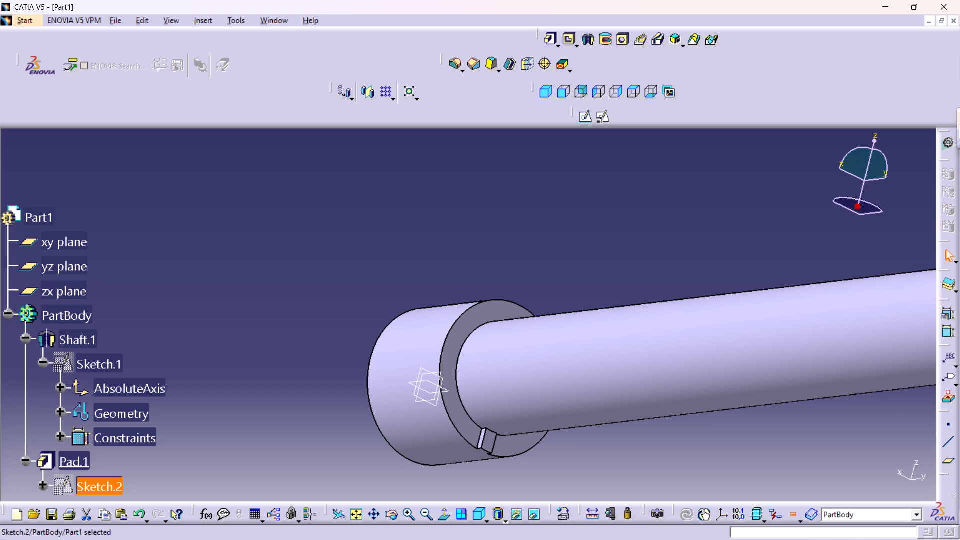
pyautogui.moveTo(507, 447); pyautogui.dragTo(492, 421, button='middle')
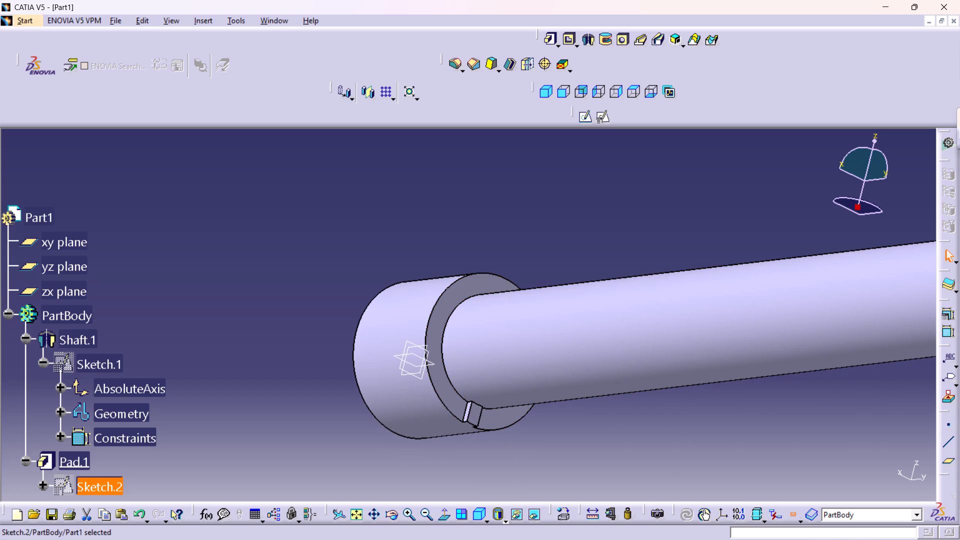
pyautogui.scroll(-2, 137, 432)
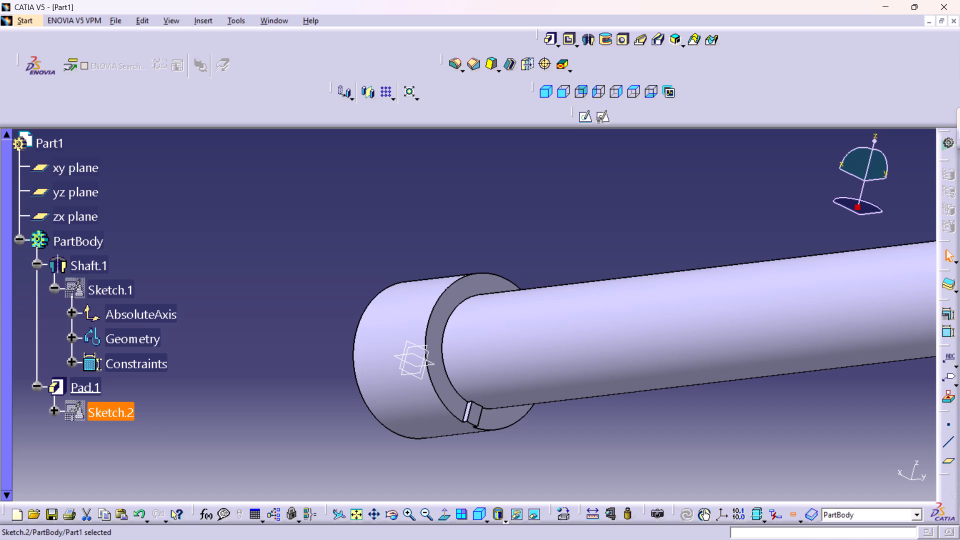
pyautogui.scroll(1, 184, 385)
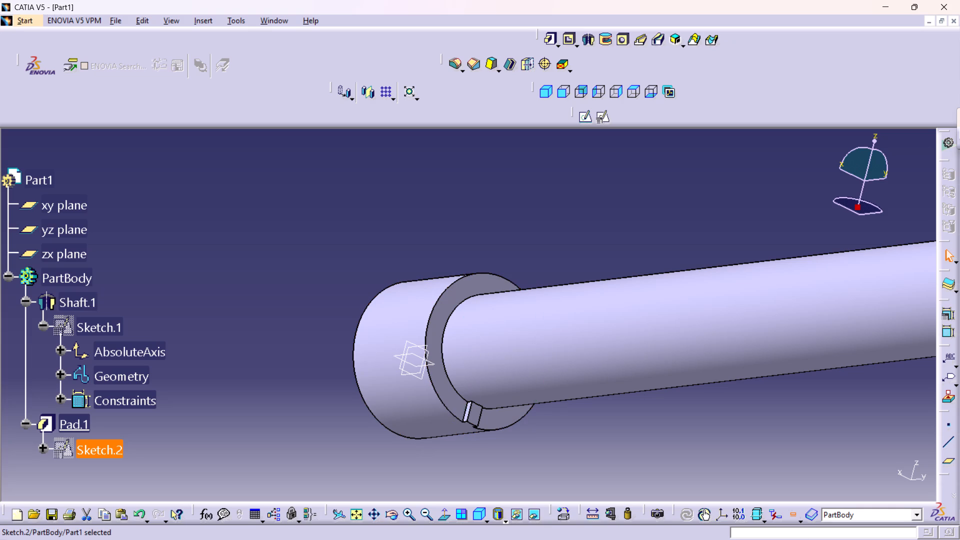
pyautogui.moveTo(516, 344); pyautogui.dragTo(502, 258, button='middle')
pyautogui.rightClick(516, 343)
pyautogui.moveTo(502, 333); pyautogui.dragTo(502, 330, button='middle')
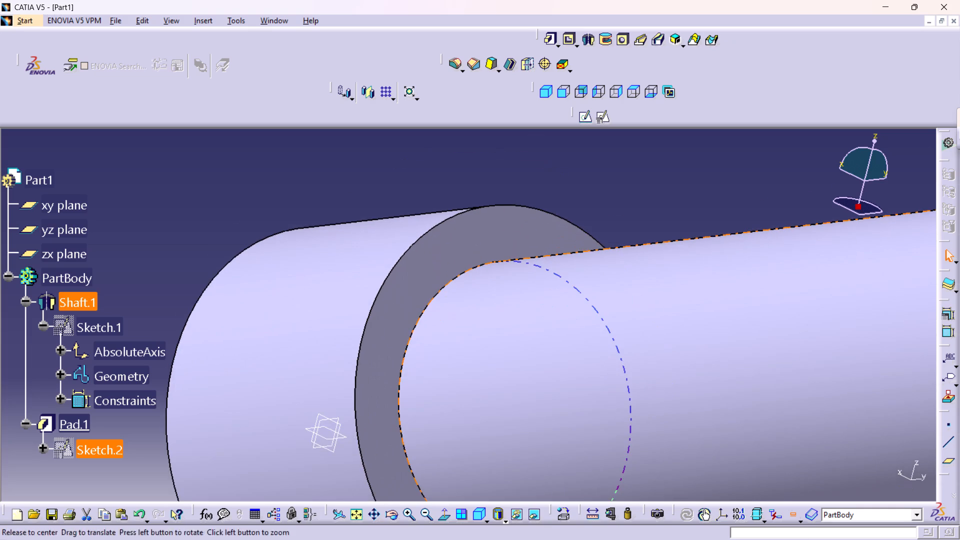
pyautogui.moveTo(502, 330); pyautogui.dragTo(492, 181, button='middle')
pyautogui.moveTo(549, 246); pyautogui.dragTo(548, 200, button='middle')
pyautogui.rightClick(549, 242)
pyautogui.scroll(1, 534, 274)
pyautogui.moveTo(534, 274); pyautogui.dragTo(507, 104, button='middle')
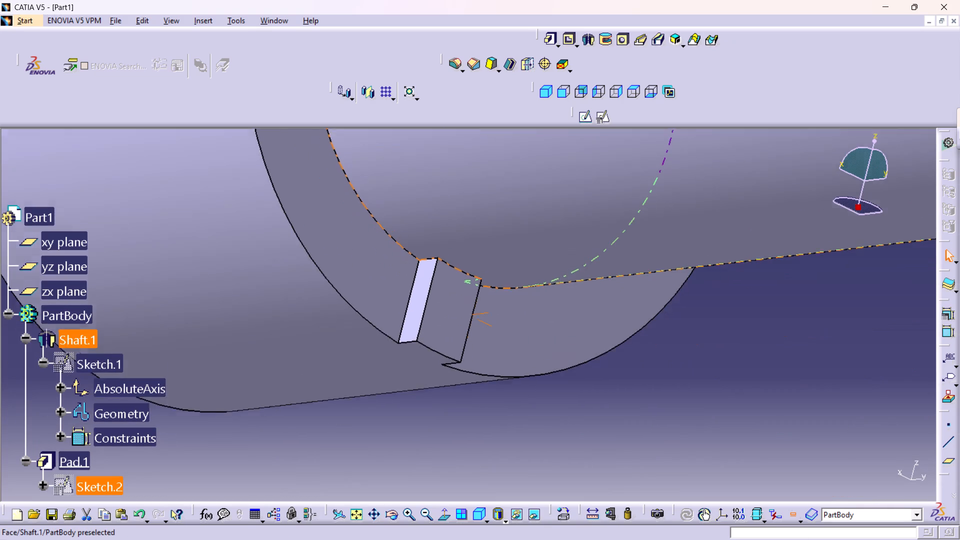
pyautogui.moveTo(507, 104); pyautogui.dragTo(505, 89, button='middle')
pyautogui.moveTo(487, 216); pyautogui.dragTo(487, 185, button='middle')
pyautogui.rightClick(487, 216)
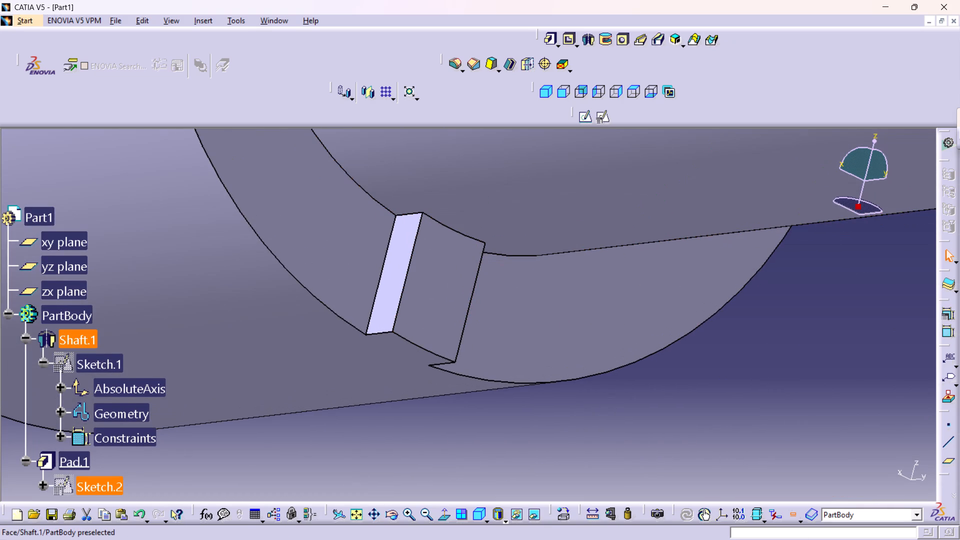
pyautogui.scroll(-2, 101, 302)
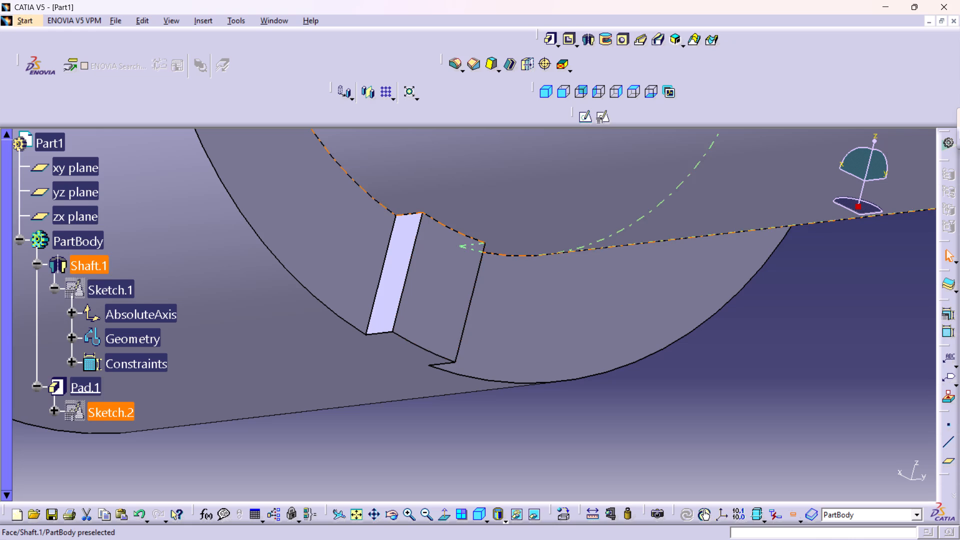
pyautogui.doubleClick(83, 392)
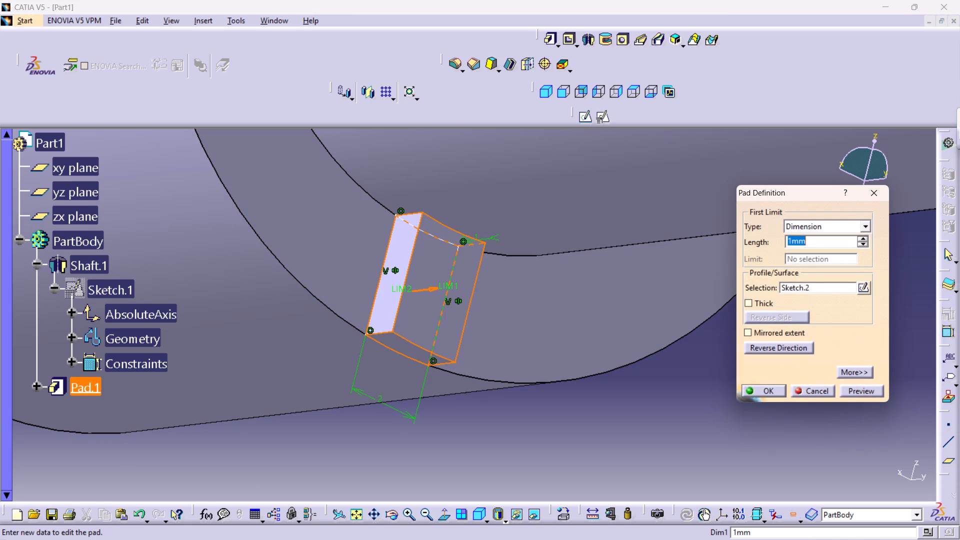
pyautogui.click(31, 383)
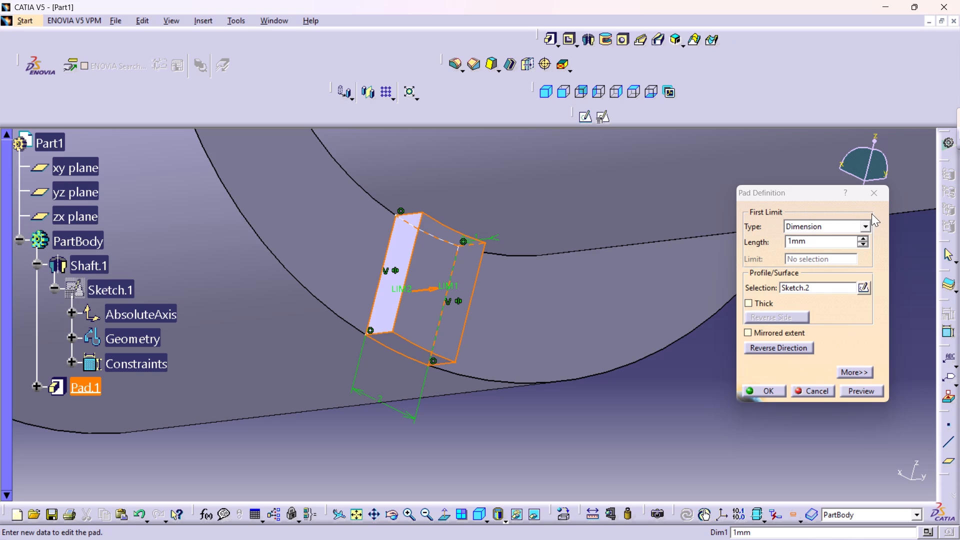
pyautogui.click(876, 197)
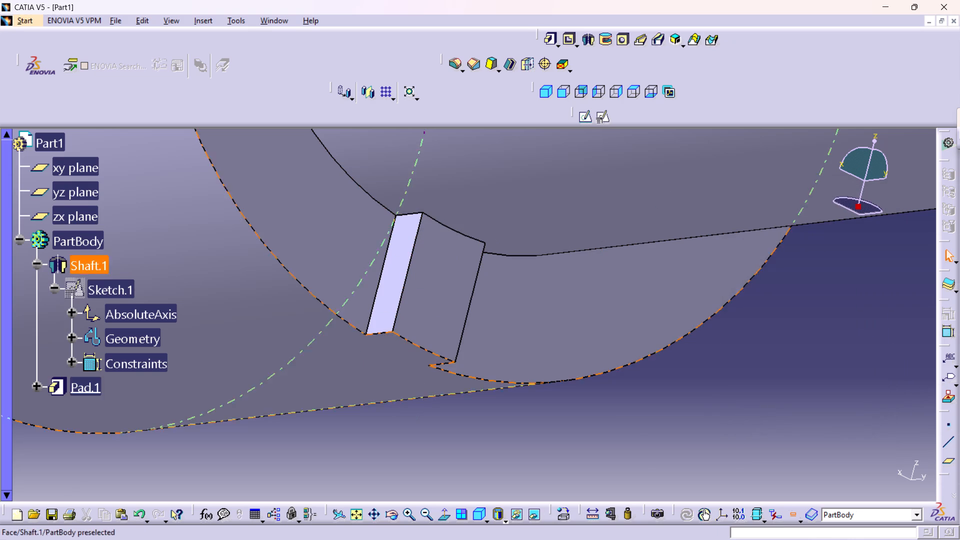
# Edit the tab's sketch, set the width between its two vertical sides to 1 mm, and exit the sketch.
pyautogui.click(25, 383)
pyautogui.click(29, 387)
pyautogui.click(36, 389)
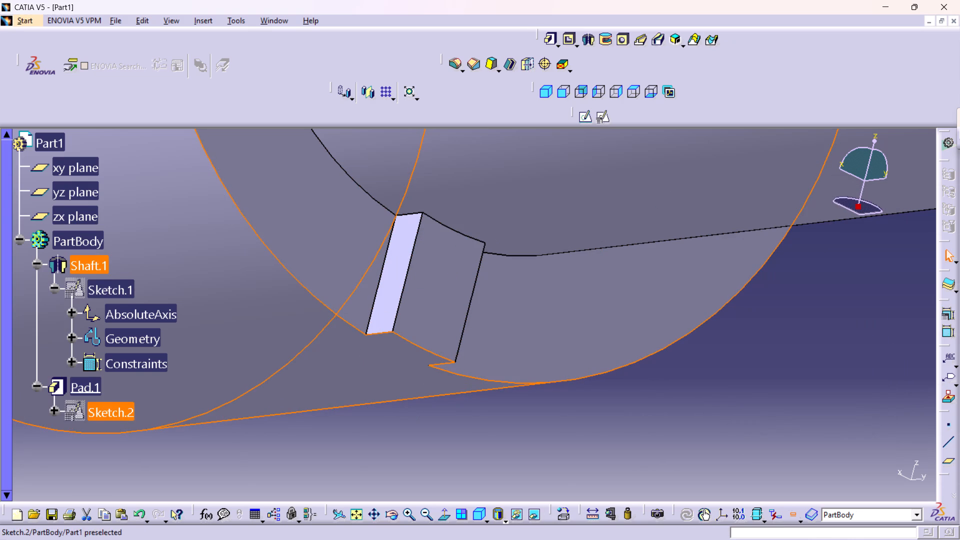
pyautogui.doubleClick(84, 410)
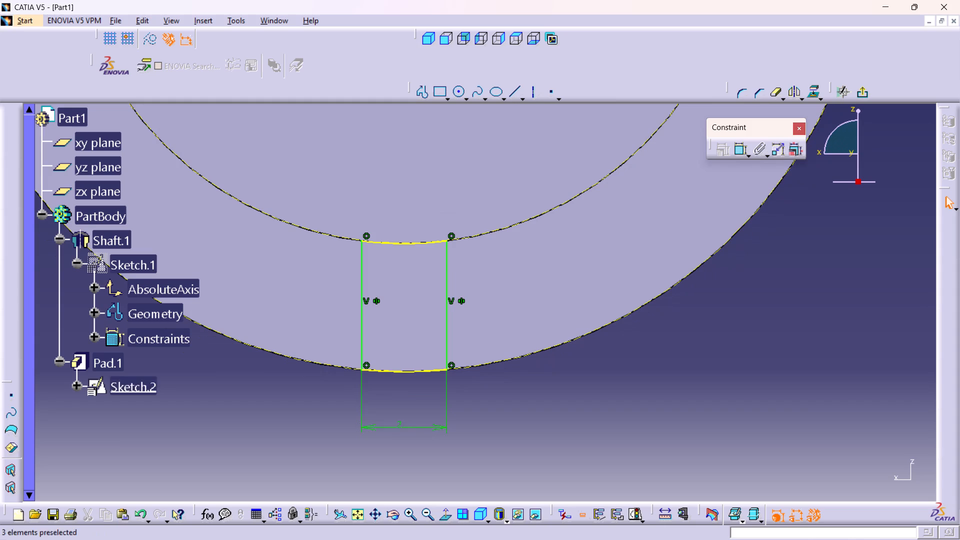
pyautogui.doubleClick(398, 426)
pyautogui.press('1')
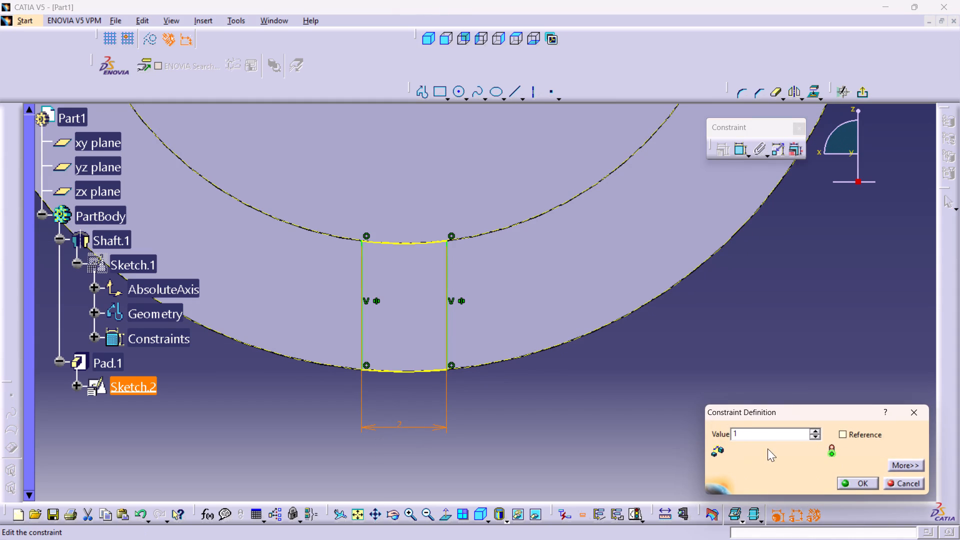
pyautogui.click(852, 488)
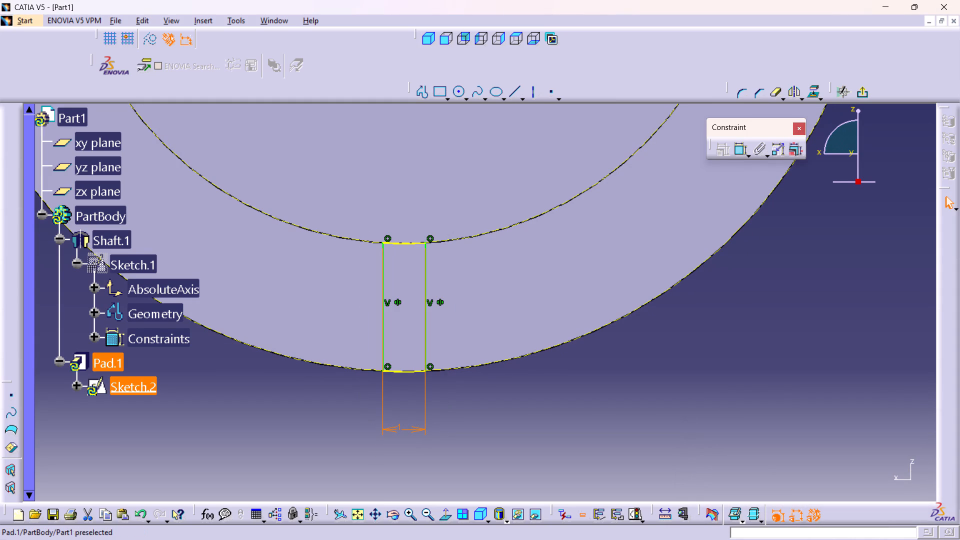
pyautogui.click(92, 359)
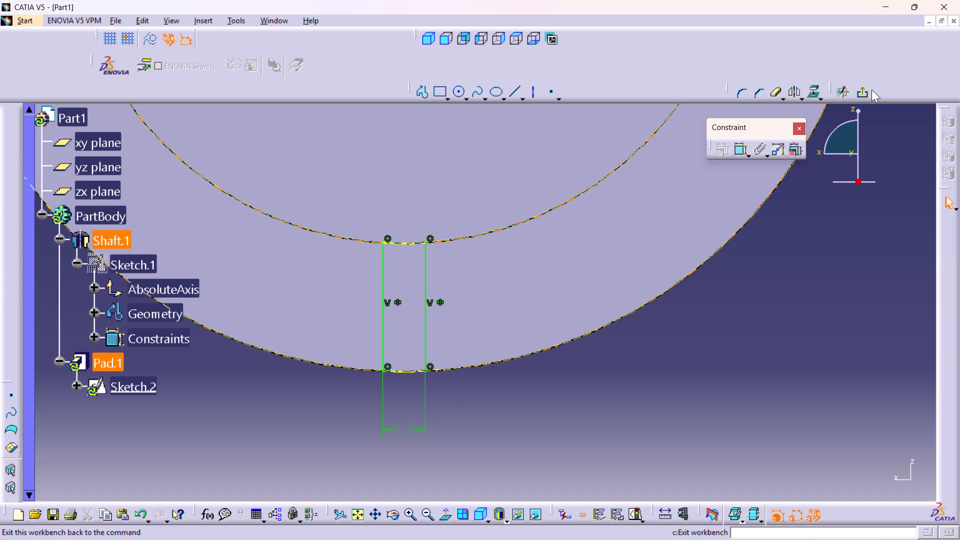
pyautogui.click(871, 89)
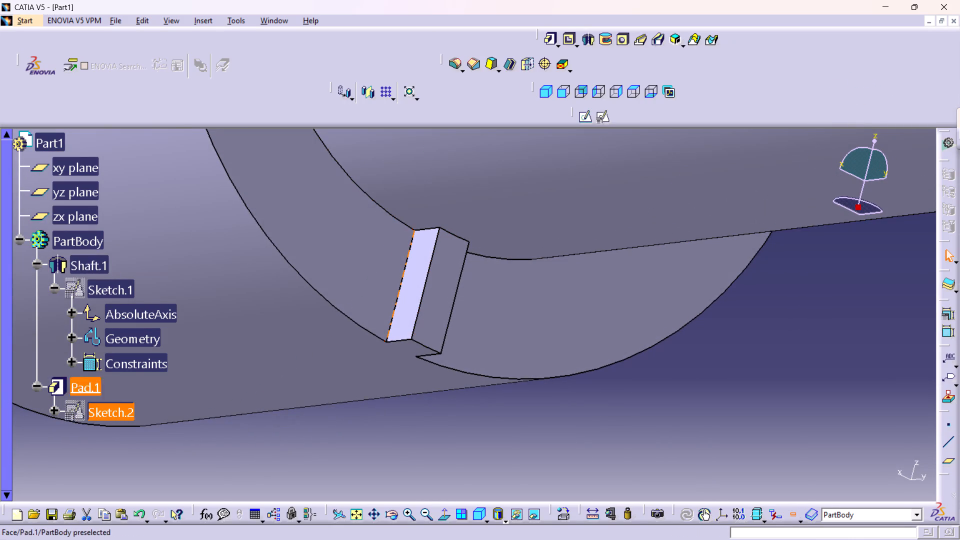
# Examine the narrowed tab close up, and the whole pin from several angles.
pyautogui.moveTo(367, 295); pyautogui.dragTo(347, 216, button='middle')
pyautogui.rightClick(367, 294)
pyautogui.moveTo(274, 268); pyautogui.dragTo(326, 288, button='middle')
pyautogui.moveTo(274, 268); pyautogui.dragTo(326, 288, button='right')
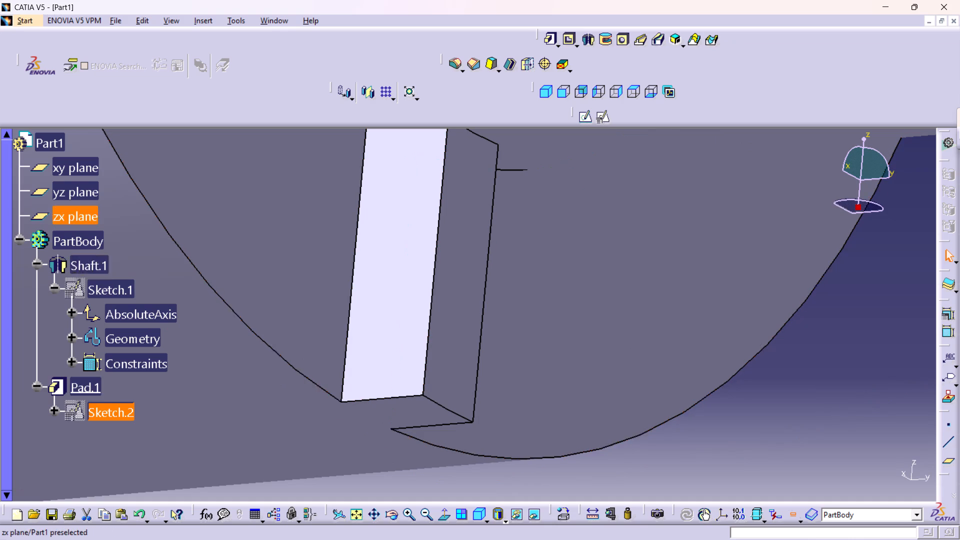
pyautogui.moveTo(309, 247); pyautogui.dragTo(364, 393, button='middle')
pyautogui.rightClick(309, 247)
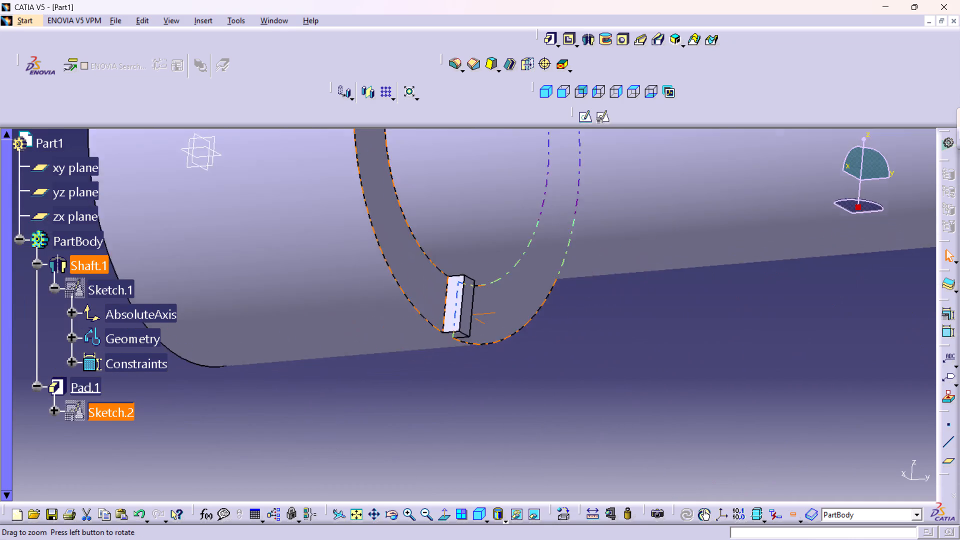
pyautogui.moveTo(364, 393); pyautogui.dragTo(420, 469, button='middle')
pyautogui.moveTo(504, 335); pyautogui.dragTo(305, 454, button='middle')
pyautogui.moveTo(396, 346); pyautogui.dragTo(452, 441, button='middle')
pyautogui.rightClick(396, 346)
pyautogui.moveTo(518, 347); pyautogui.dragTo(471, 411, button='middle')
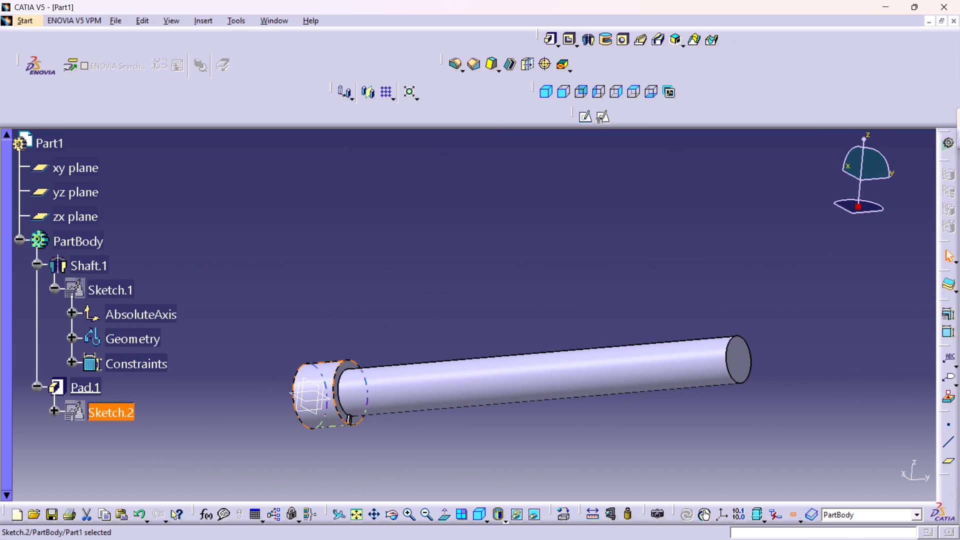
pyautogui.moveTo(582, 250); pyautogui.dragTo(603, 302, button='middle')
pyautogui.moveTo(582, 250); pyautogui.dragTo(603, 302, button='right')
pyautogui.moveTo(348, 263); pyautogui.dragTo(339, 288, button='middle')
pyautogui.moveTo(348, 263); pyautogui.dragTo(339, 288, button='right')
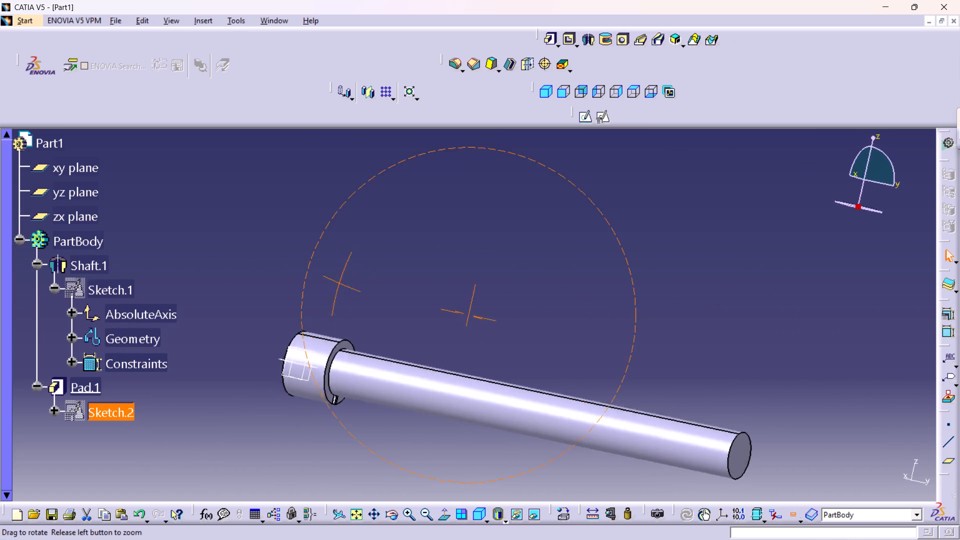
pyautogui.moveTo(339, 288); pyautogui.dragTo(326, 314, button='middle')
pyautogui.moveTo(339, 288); pyautogui.dragTo(325, 312, button='right')
pyautogui.moveTo(579, 324); pyautogui.dragTo(562, 257, button='middle')
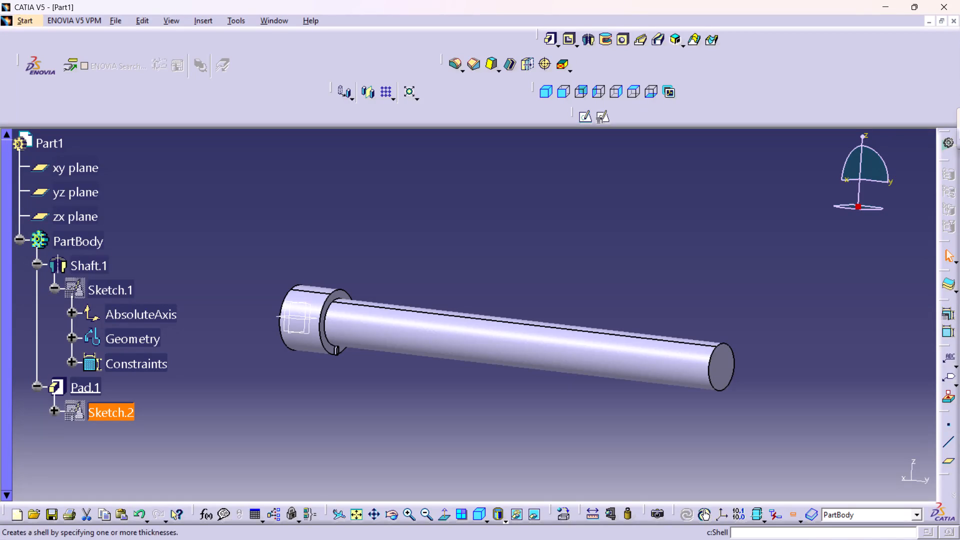
pyautogui.moveTo(704, 319); pyautogui.dragTo(666, 304, button='middle')
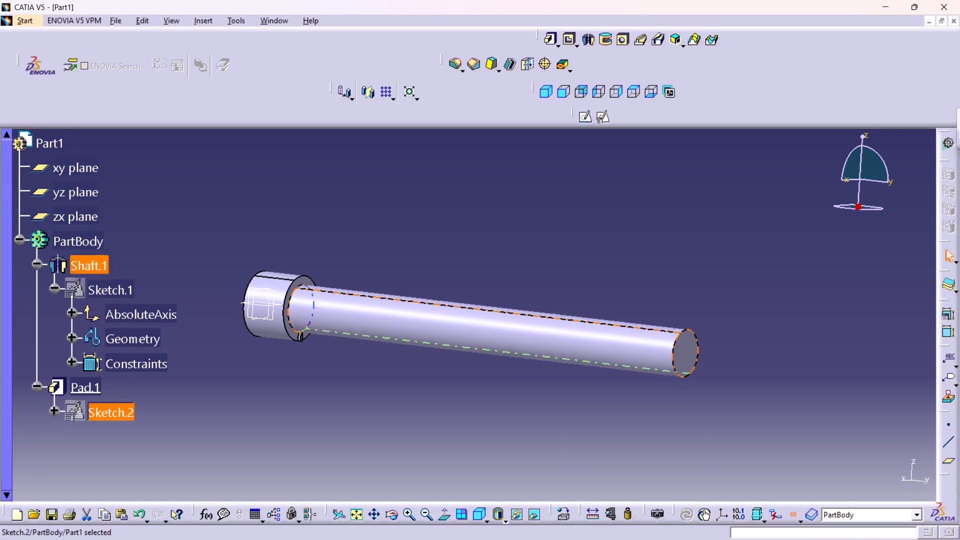
# Create a reference point by coordinates at X 0, Y 162, Z 0 mm, inside the shank near its free end.
pyautogui.click(948, 426)
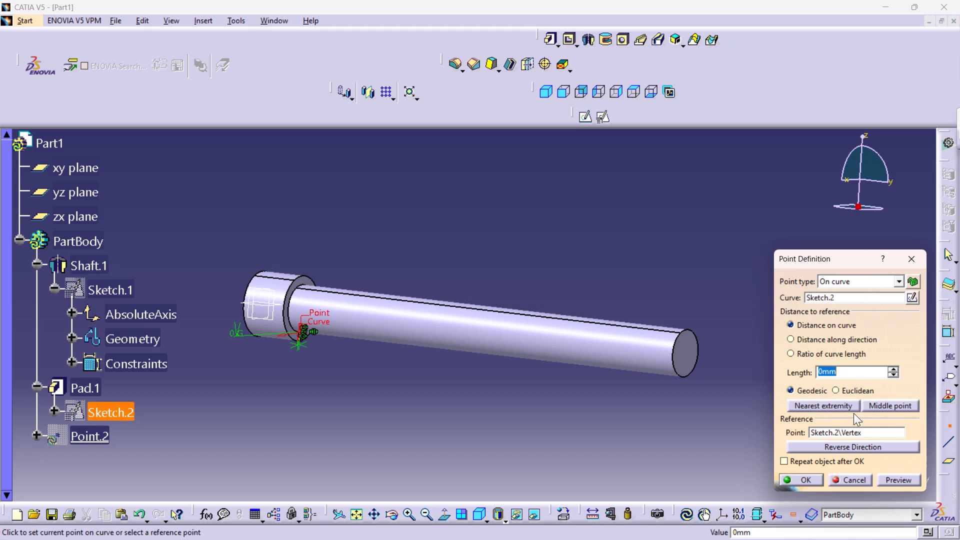
pyautogui.click(905, 264)
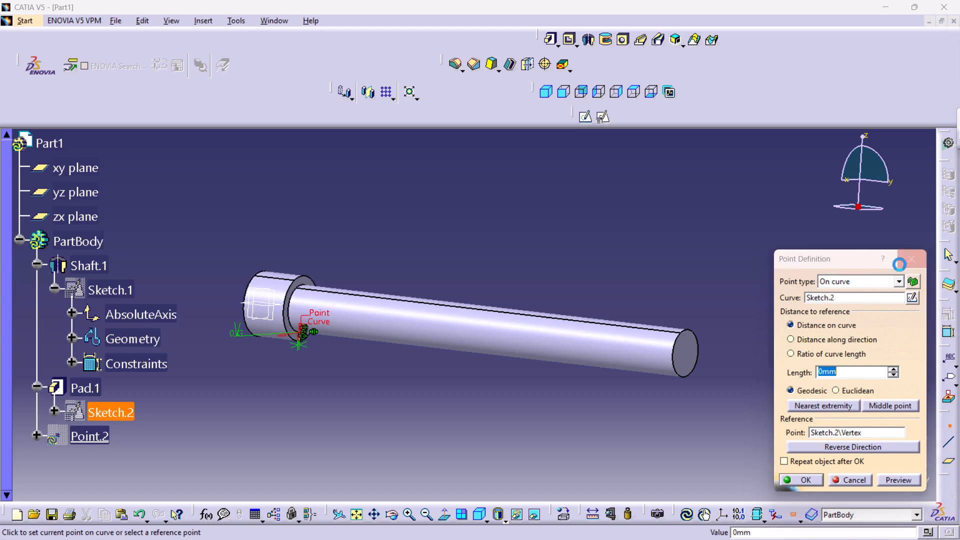
pyautogui.click(276, 408)
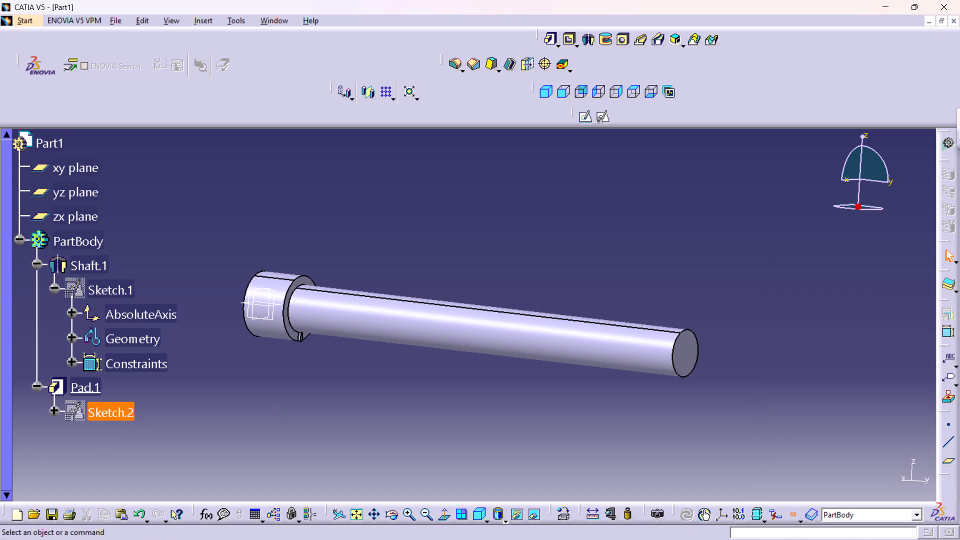
pyautogui.click(947, 423)
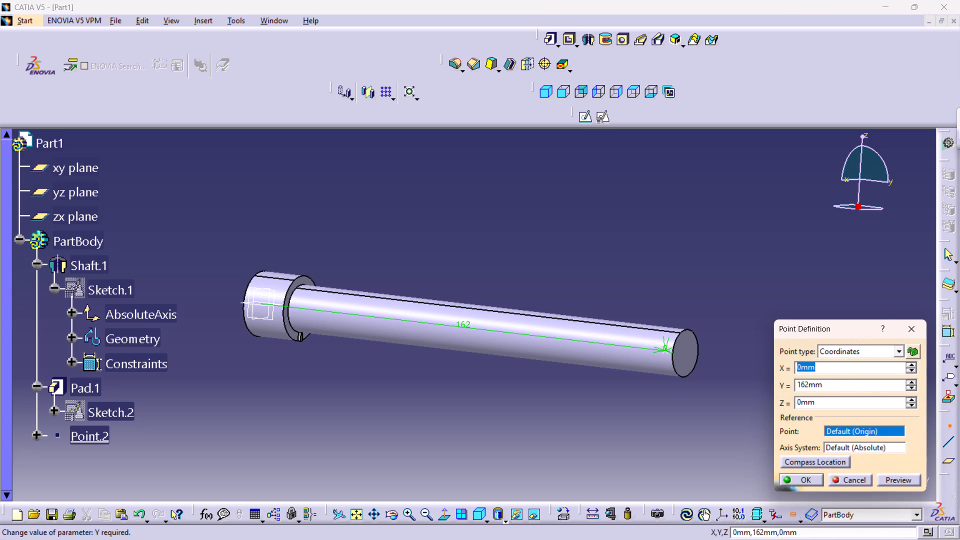
pyautogui.click(803, 480)
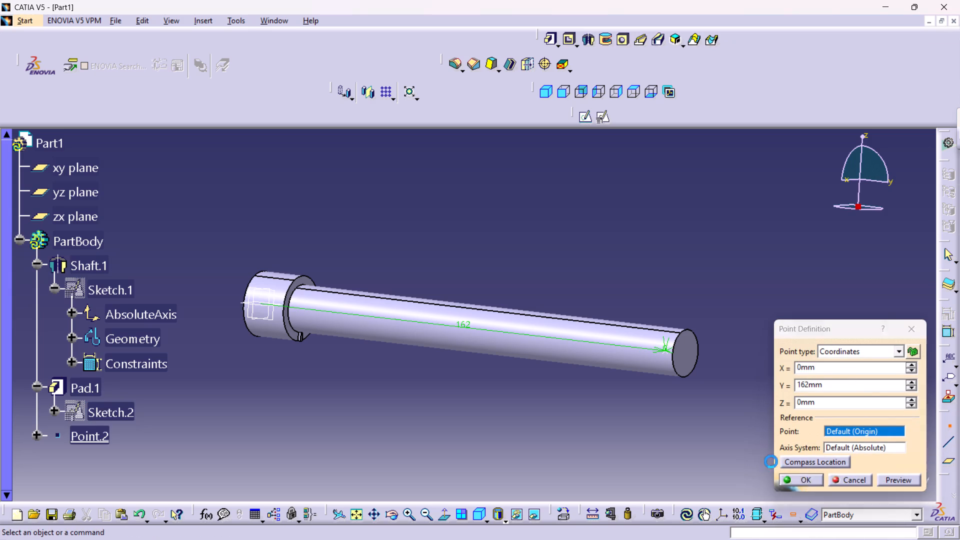
# View the pin from the side and switch to the Wireframe and Surface Design workbench.
pyautogui.click(558, 94)
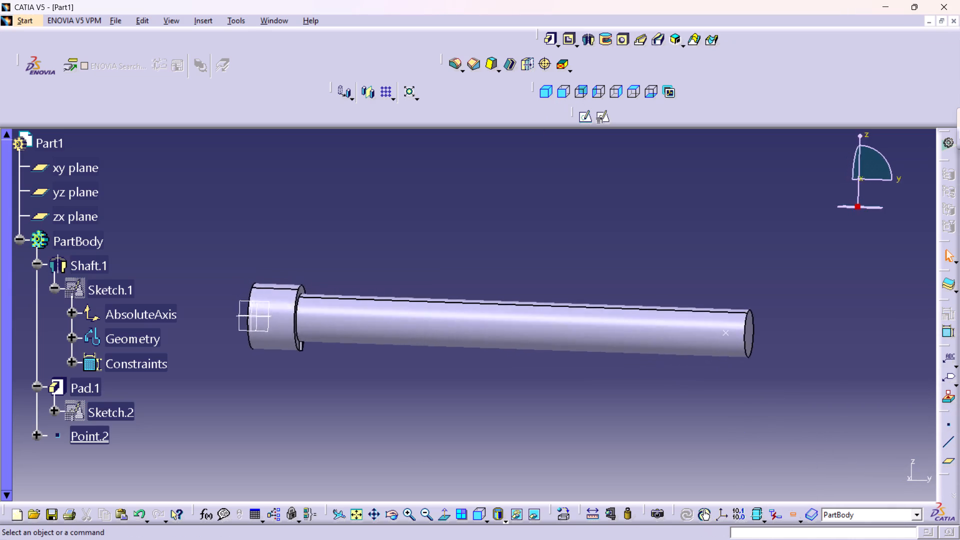
pyautogui.moveTo(822, 306); pyautogui.dragTo(756, 317, button='middle')
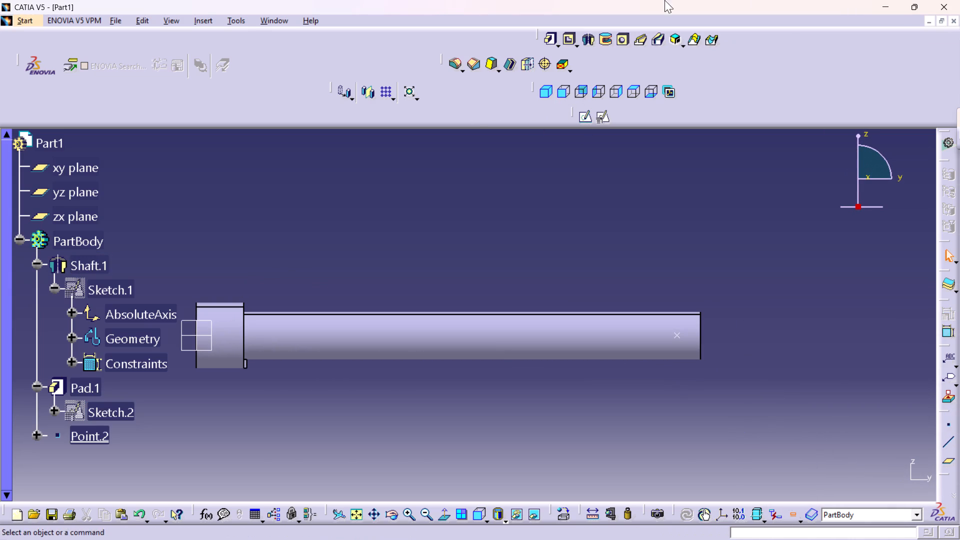
pyautogui.click(16, 16)
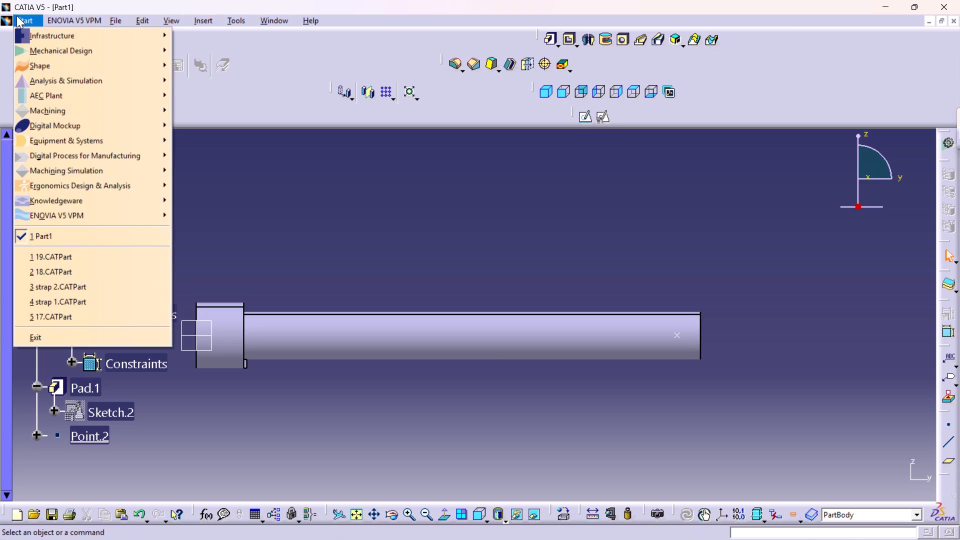
pyautogui.click(90, 56)
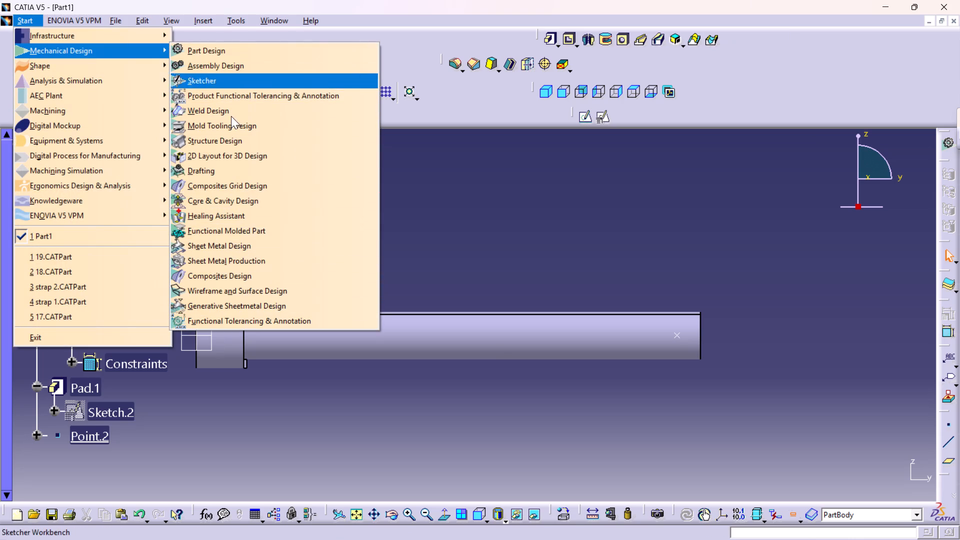
pyautogui.click(233, 294)
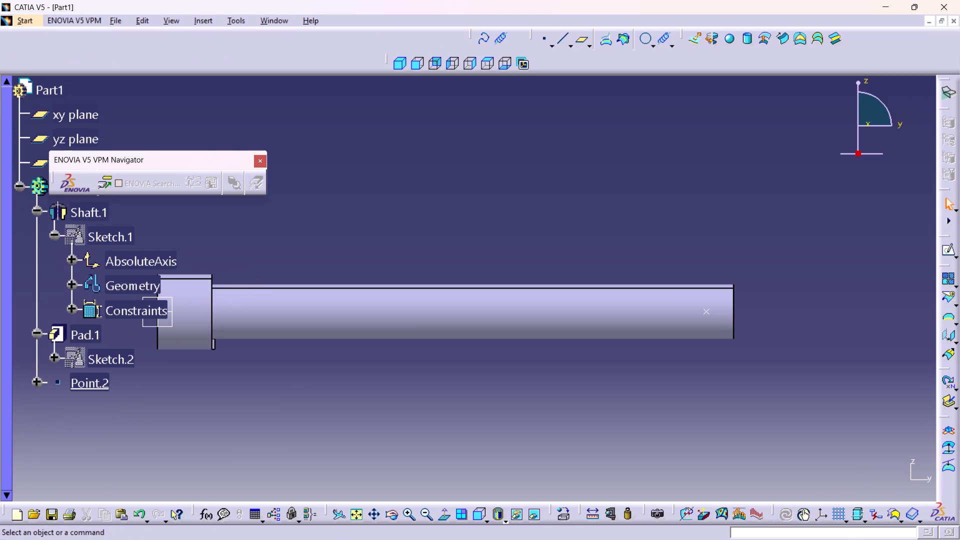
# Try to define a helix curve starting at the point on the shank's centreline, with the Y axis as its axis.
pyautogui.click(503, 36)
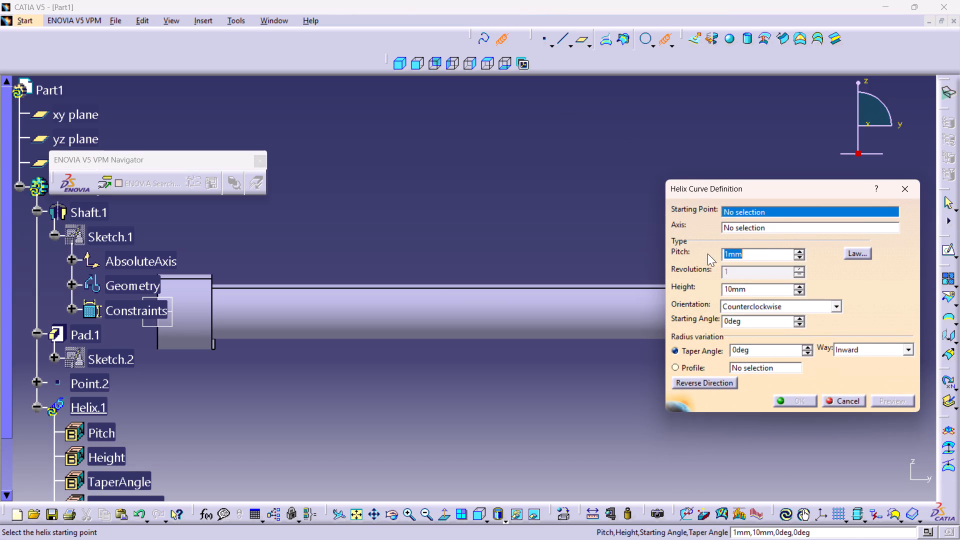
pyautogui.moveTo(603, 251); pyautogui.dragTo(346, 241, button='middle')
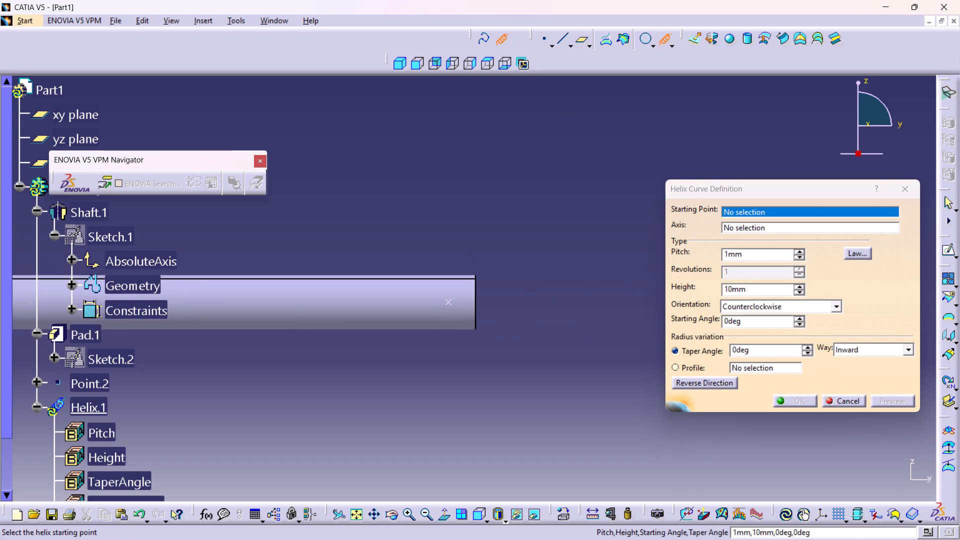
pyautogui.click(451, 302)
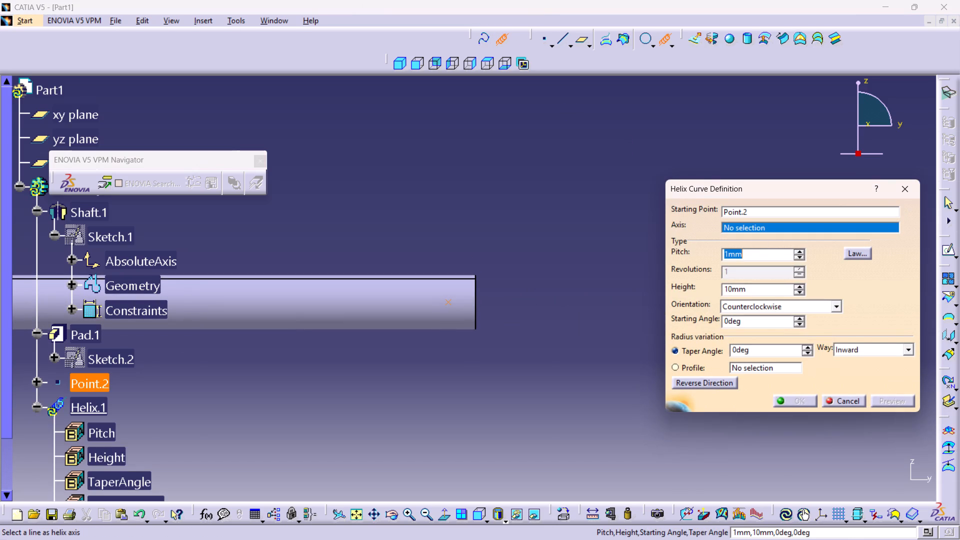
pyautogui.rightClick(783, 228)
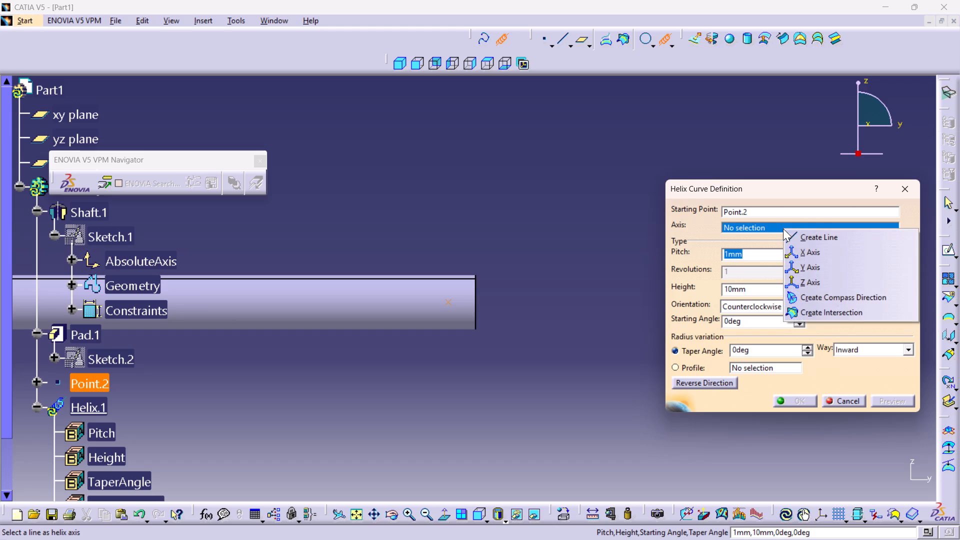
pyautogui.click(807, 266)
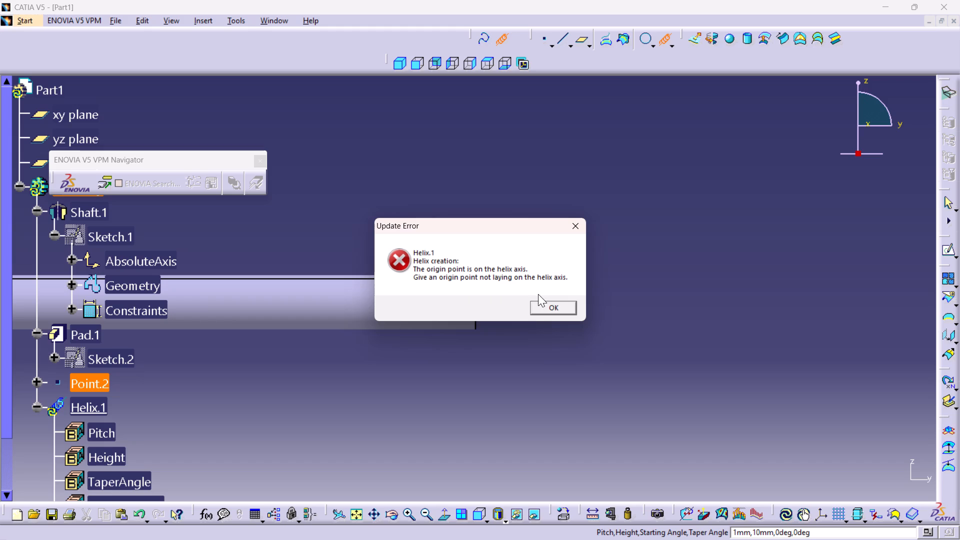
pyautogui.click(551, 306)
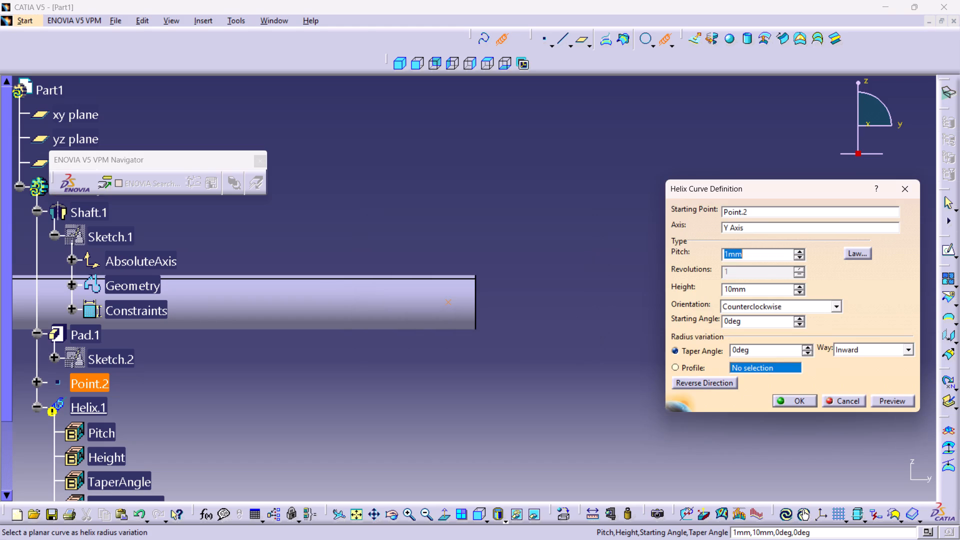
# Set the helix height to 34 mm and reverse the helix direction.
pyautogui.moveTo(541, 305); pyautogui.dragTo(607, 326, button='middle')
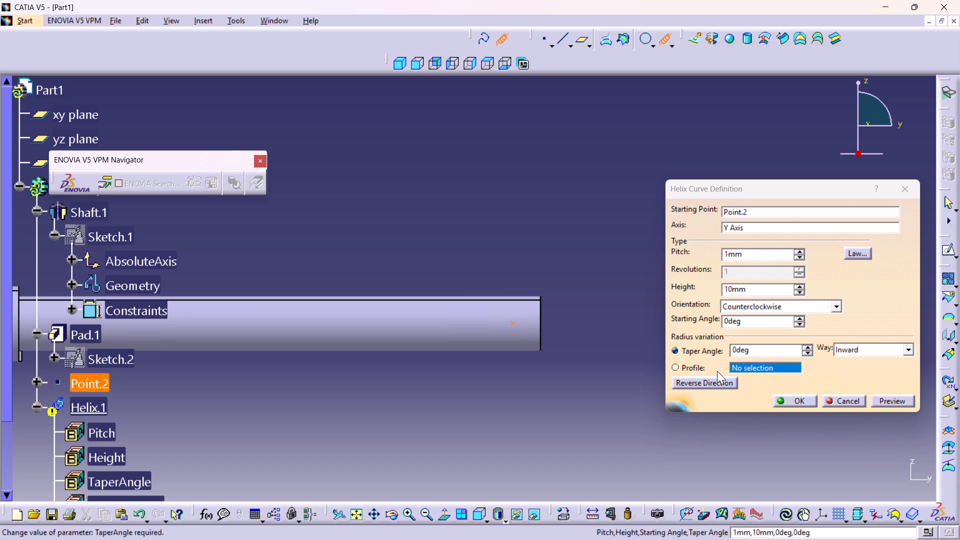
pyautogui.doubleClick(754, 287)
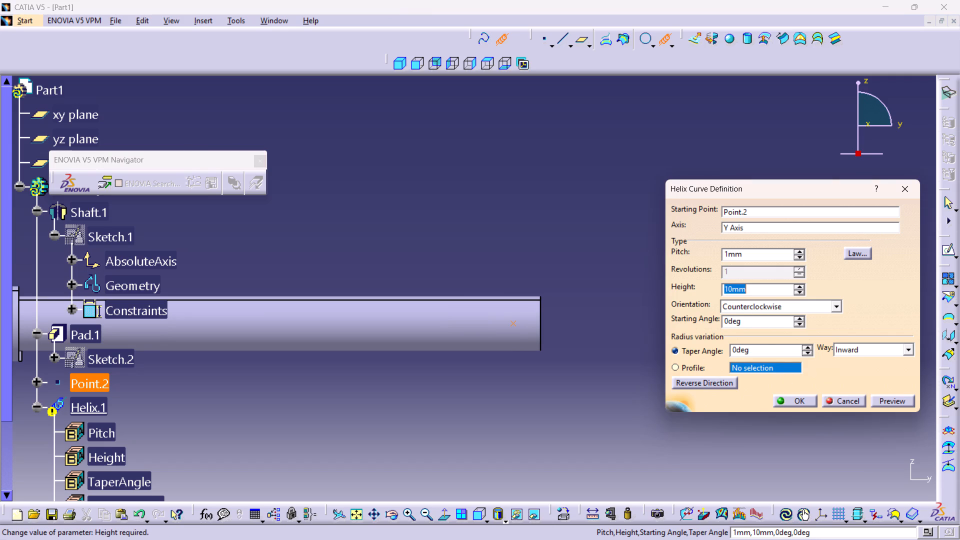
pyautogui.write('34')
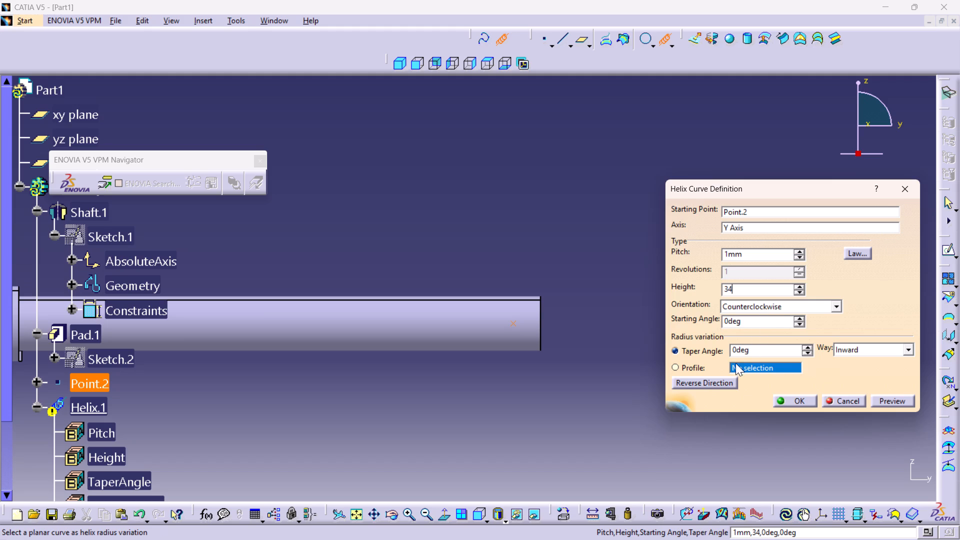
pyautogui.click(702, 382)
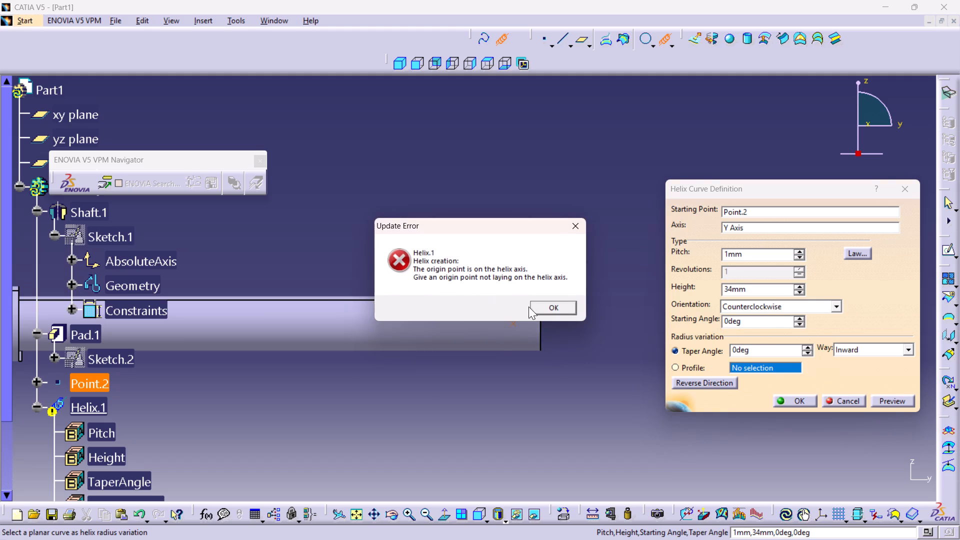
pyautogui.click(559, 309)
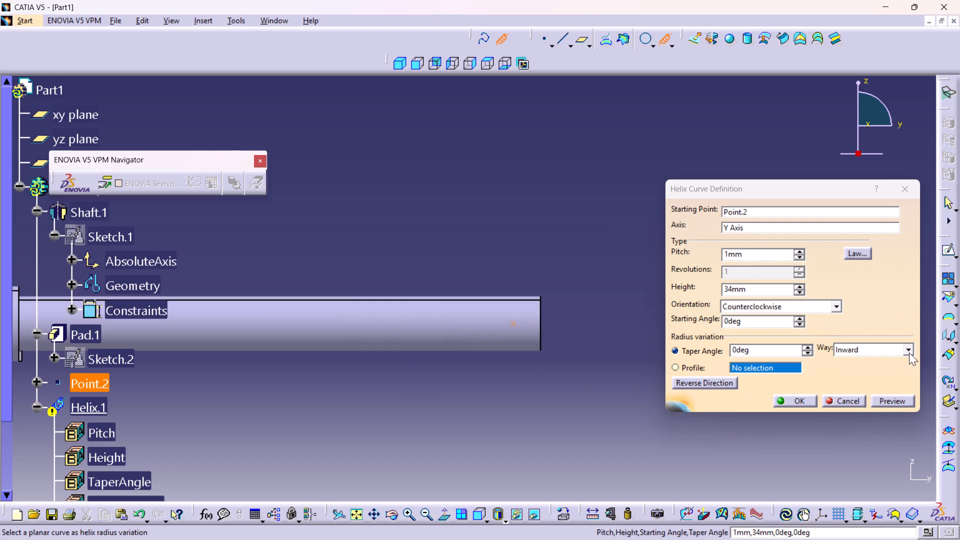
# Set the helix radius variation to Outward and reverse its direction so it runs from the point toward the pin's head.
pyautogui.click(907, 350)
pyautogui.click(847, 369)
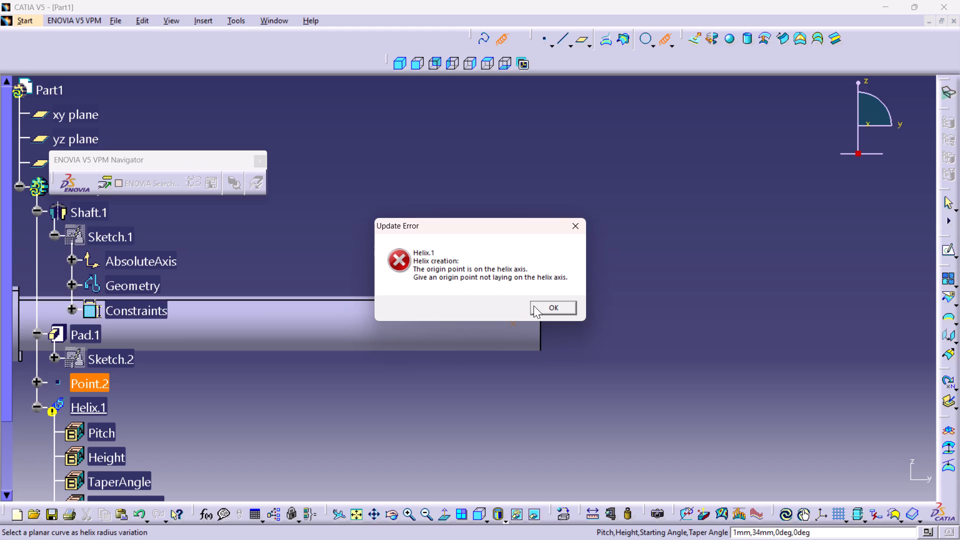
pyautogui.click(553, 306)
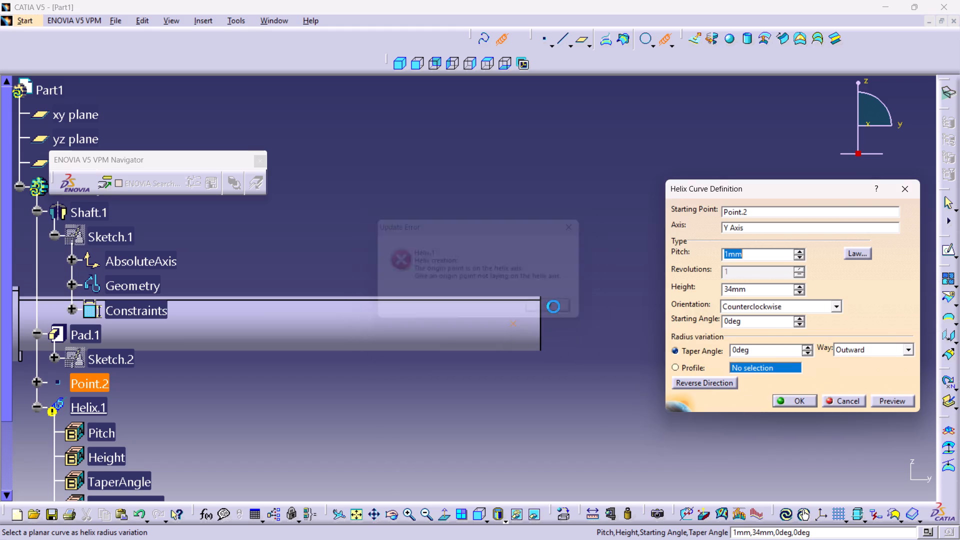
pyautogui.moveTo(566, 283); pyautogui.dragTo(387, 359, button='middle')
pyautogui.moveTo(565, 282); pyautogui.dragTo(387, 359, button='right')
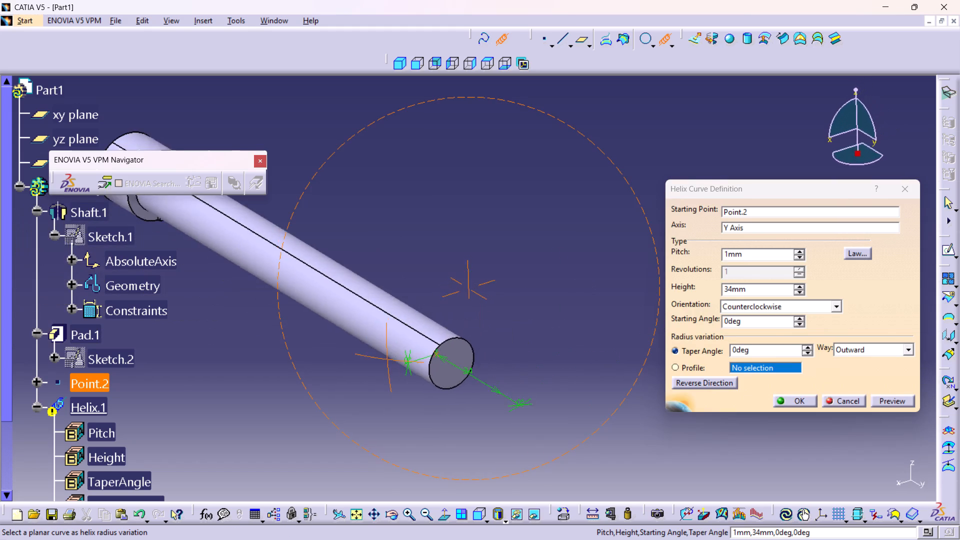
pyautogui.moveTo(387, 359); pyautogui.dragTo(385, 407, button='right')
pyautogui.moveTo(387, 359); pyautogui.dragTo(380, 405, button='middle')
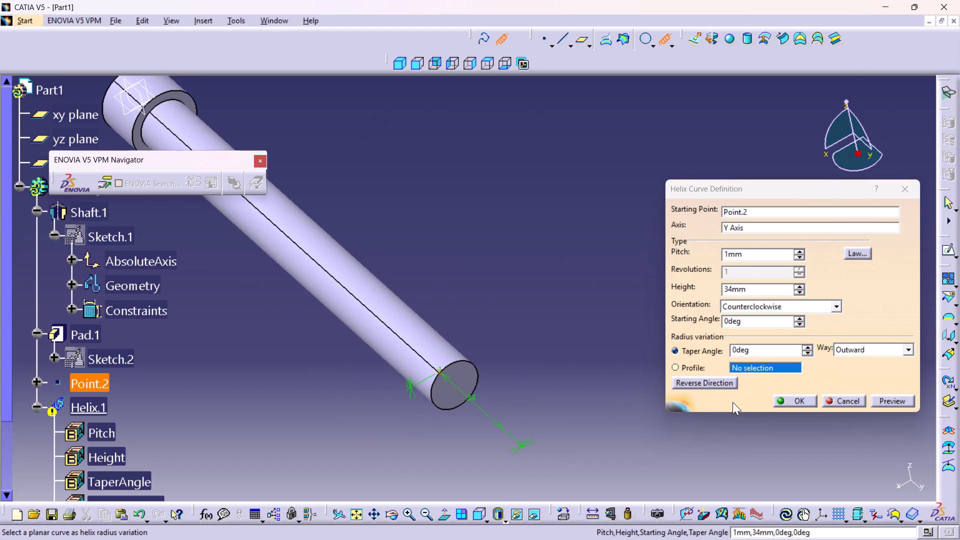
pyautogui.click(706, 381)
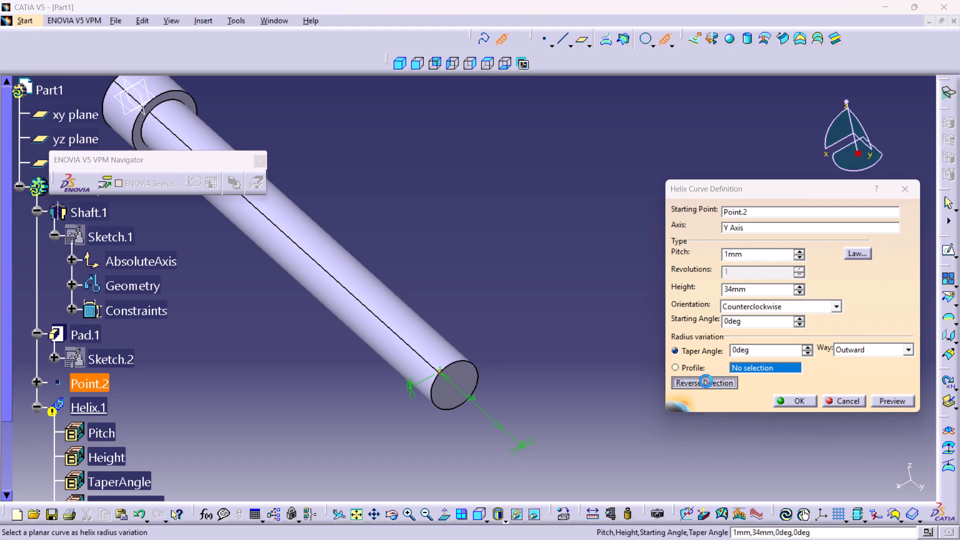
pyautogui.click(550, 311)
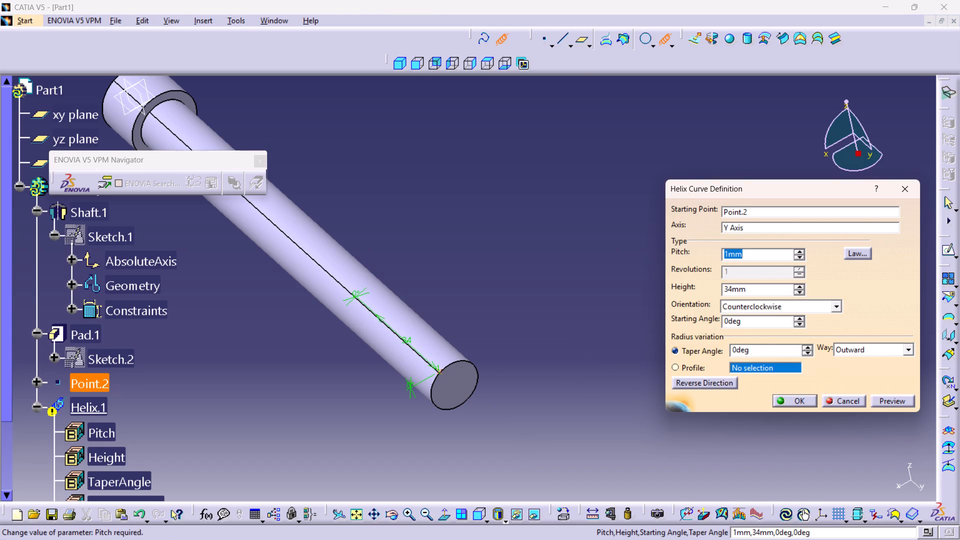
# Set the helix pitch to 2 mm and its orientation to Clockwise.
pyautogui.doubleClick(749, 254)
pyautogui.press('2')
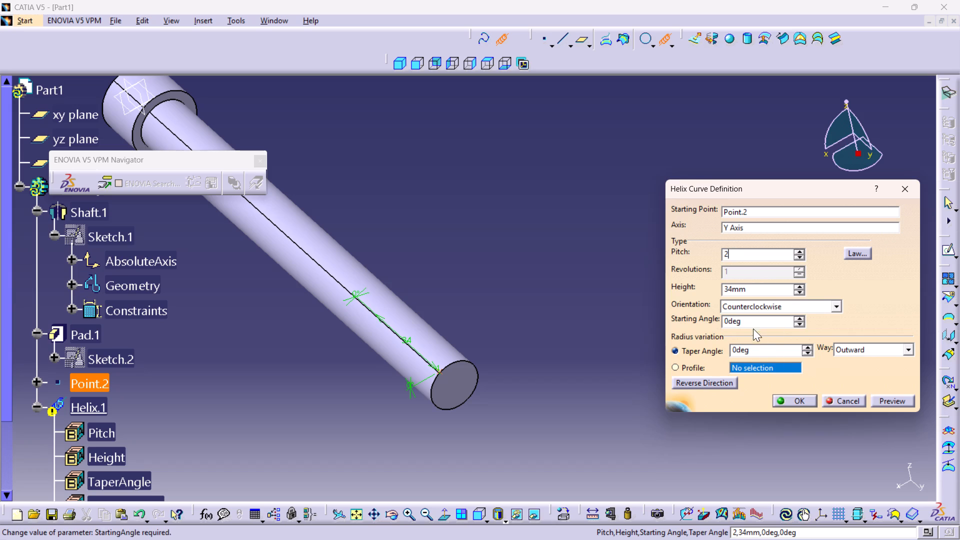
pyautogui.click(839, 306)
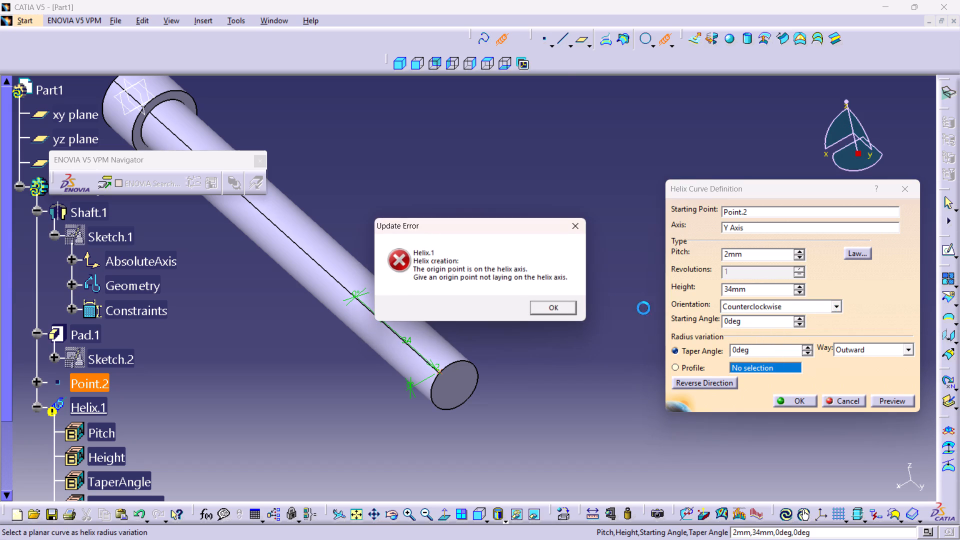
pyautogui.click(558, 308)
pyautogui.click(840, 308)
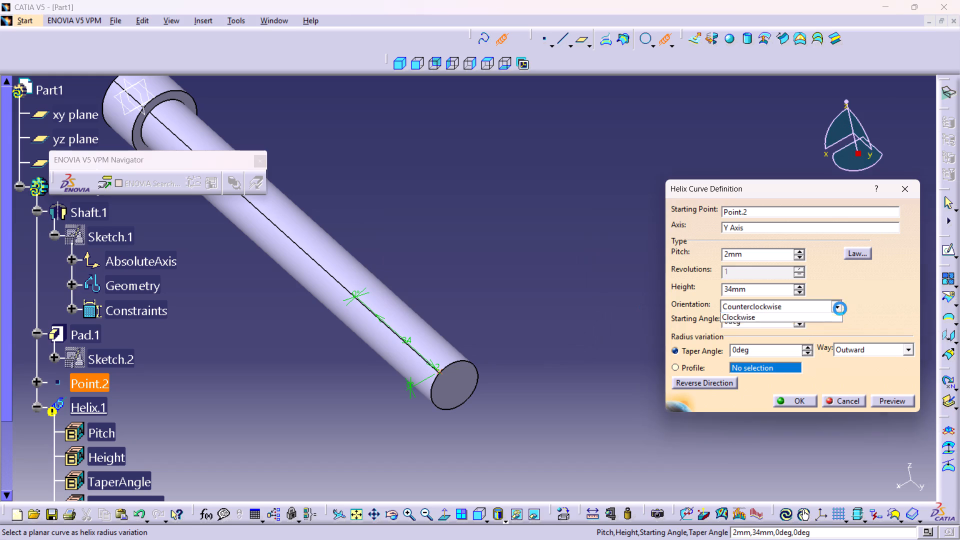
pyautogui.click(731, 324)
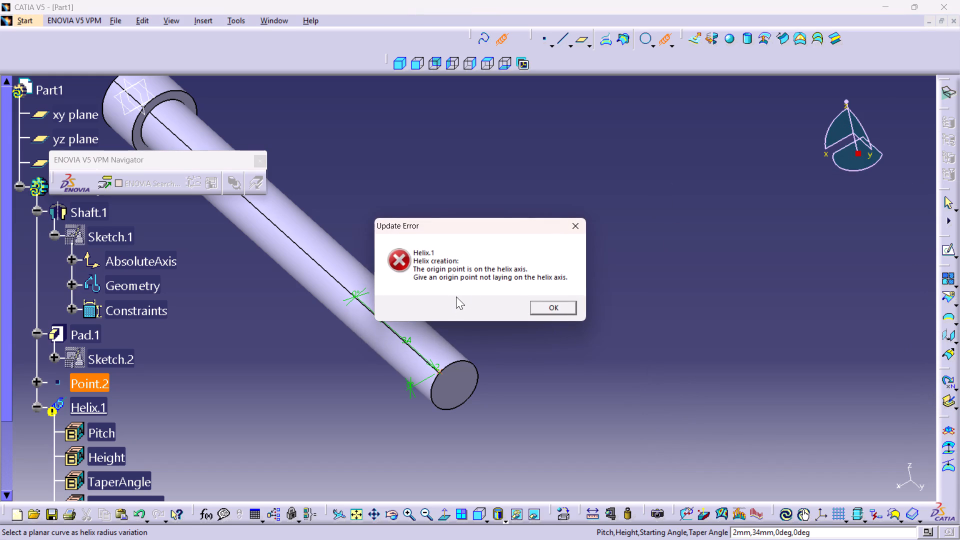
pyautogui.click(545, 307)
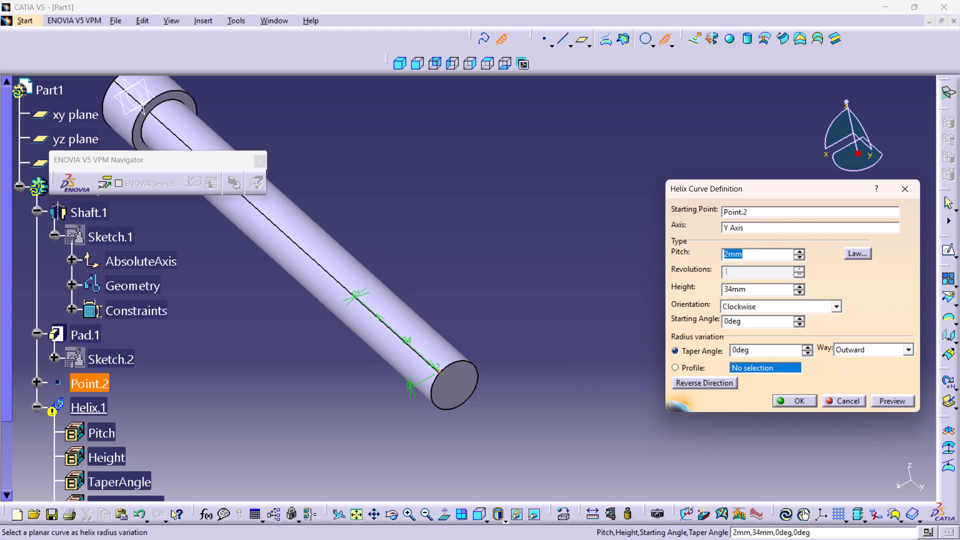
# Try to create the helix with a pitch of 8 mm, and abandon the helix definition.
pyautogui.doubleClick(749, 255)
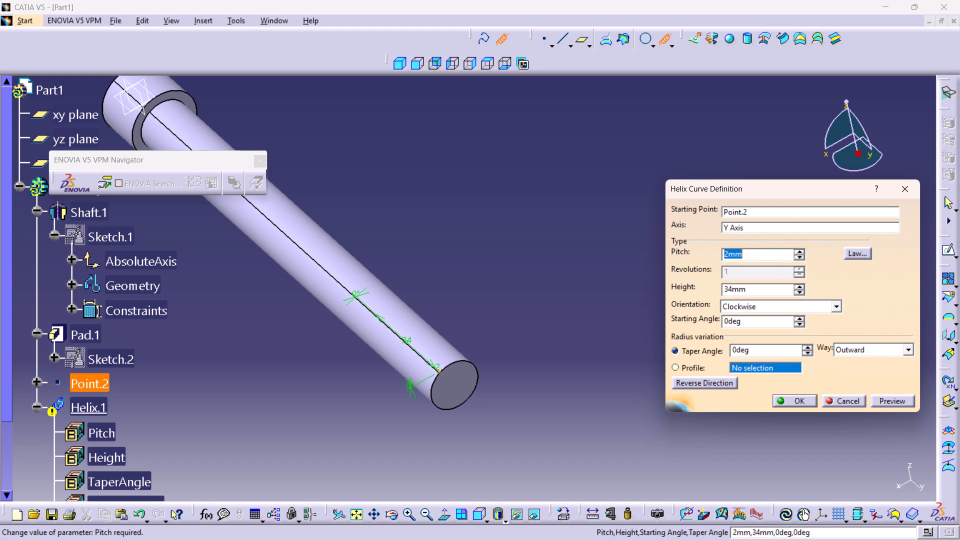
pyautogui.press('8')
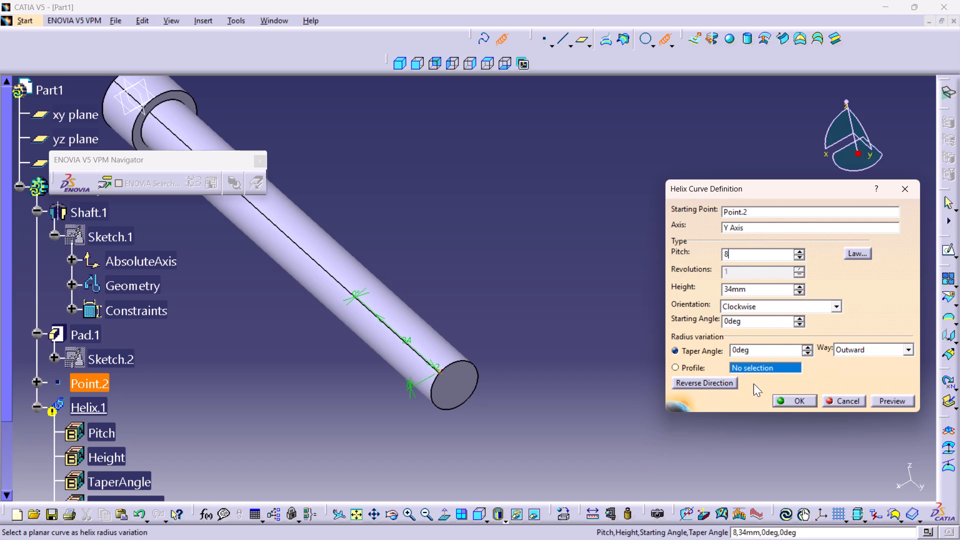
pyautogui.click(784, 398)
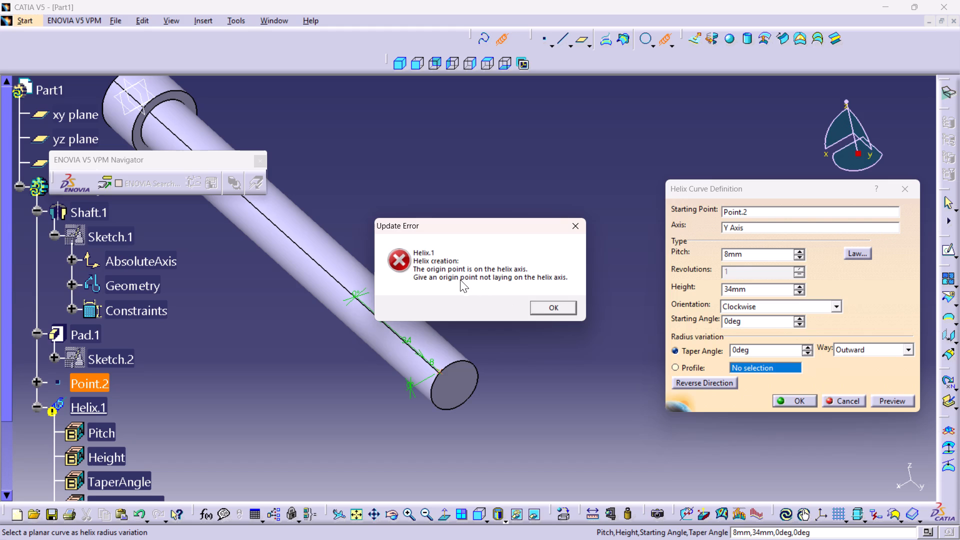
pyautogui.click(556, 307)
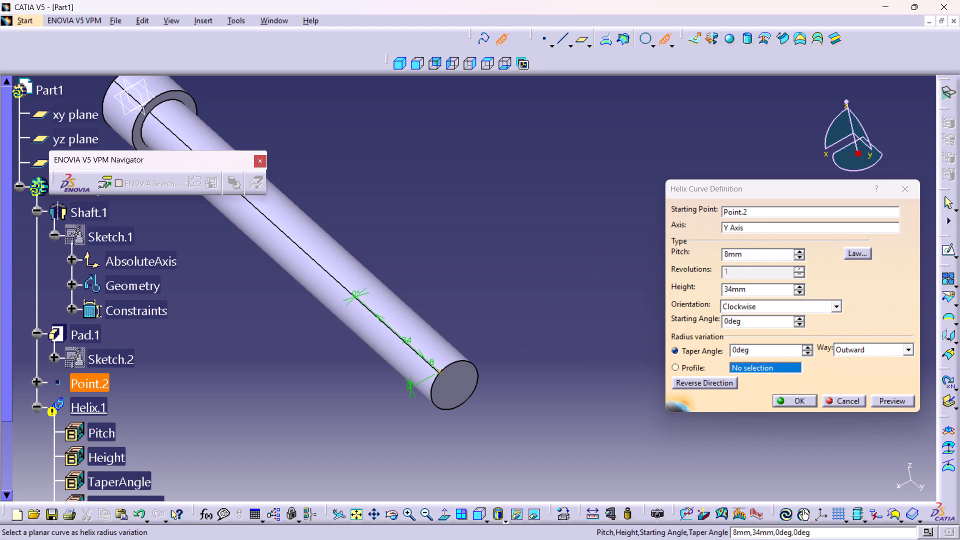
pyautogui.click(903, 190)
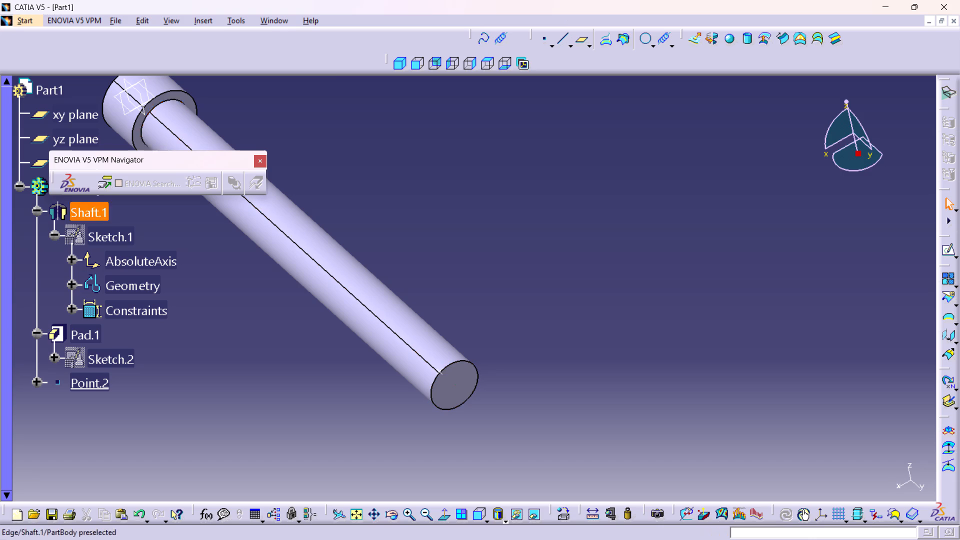
# Create a reference point by coordinates at X 0, Y 162, Z 8 mm, near the shank's free end.
pyautogui.click(545, 36)
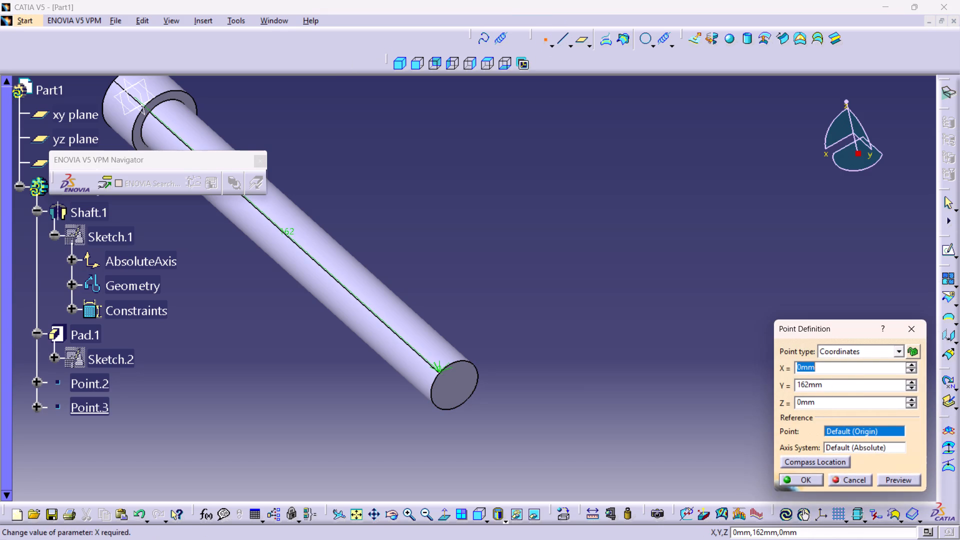
pyautogui.doubleClick(822, 401)
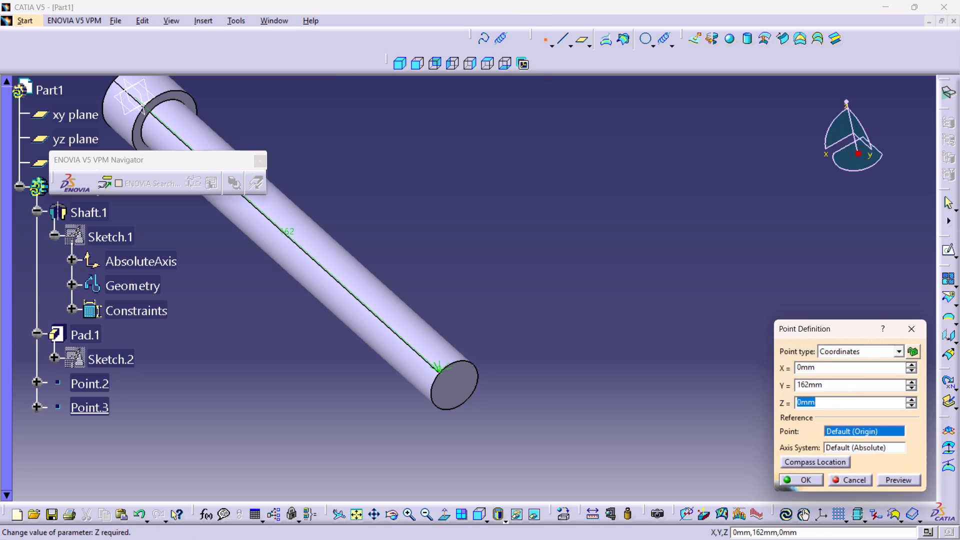
pyautogui.press('8')
pyautogui.click(801, 481)
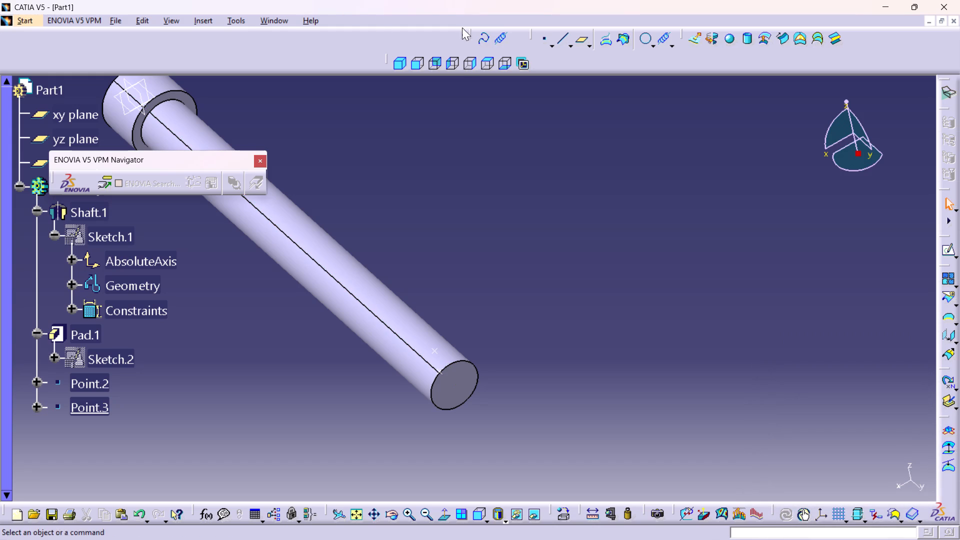
# Start a helix curve from the off-axis point near the shank's free end about the Y axis, reversed toward the head.
pyautogui.click(413, 64)
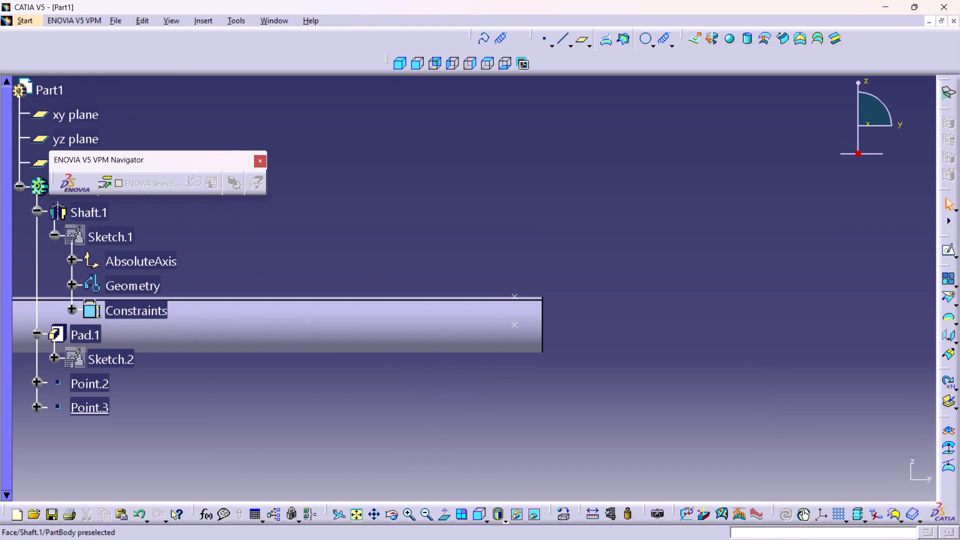
pyautogui.moveTo(652, 320); pyautogui.dragTo(646, 299, button='middle')
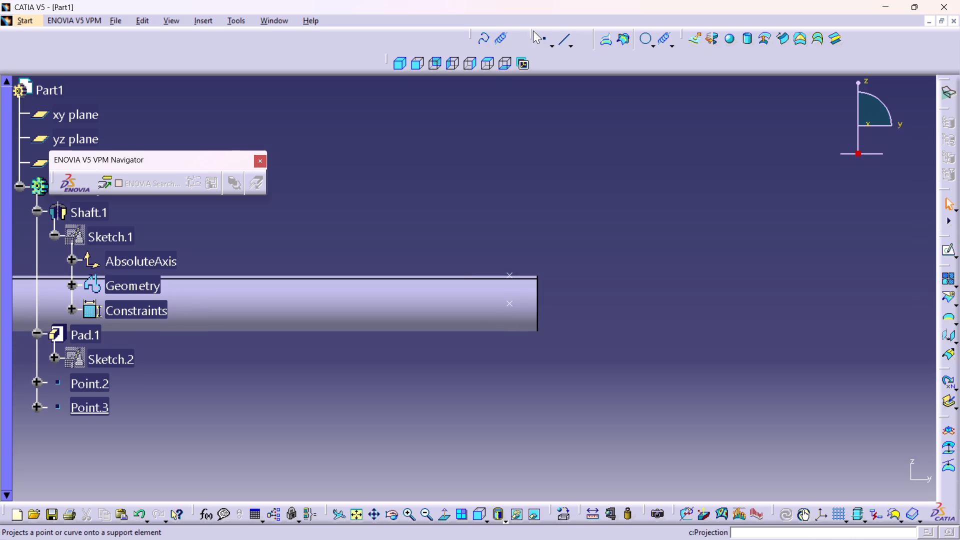
pyautogui.click(500, 37)
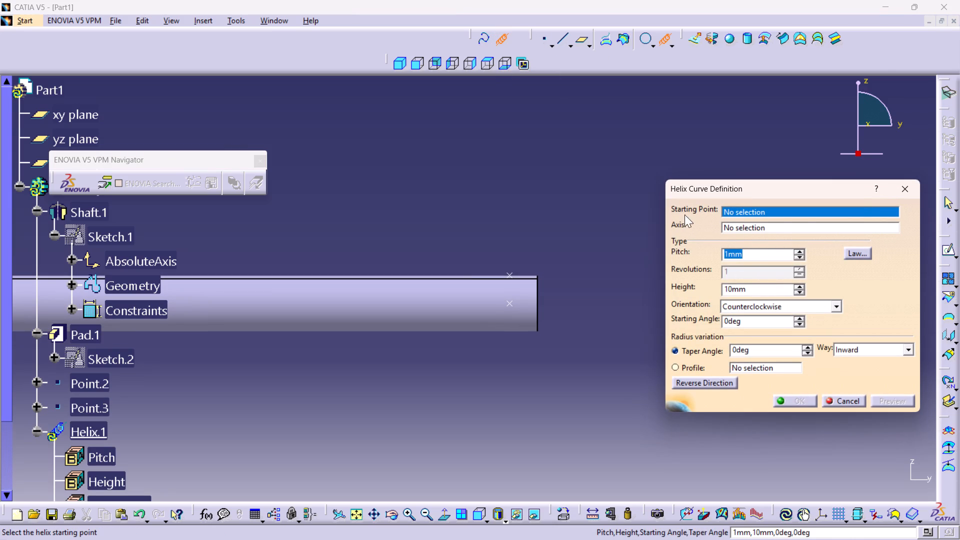
pyautogui.click(512, 273)
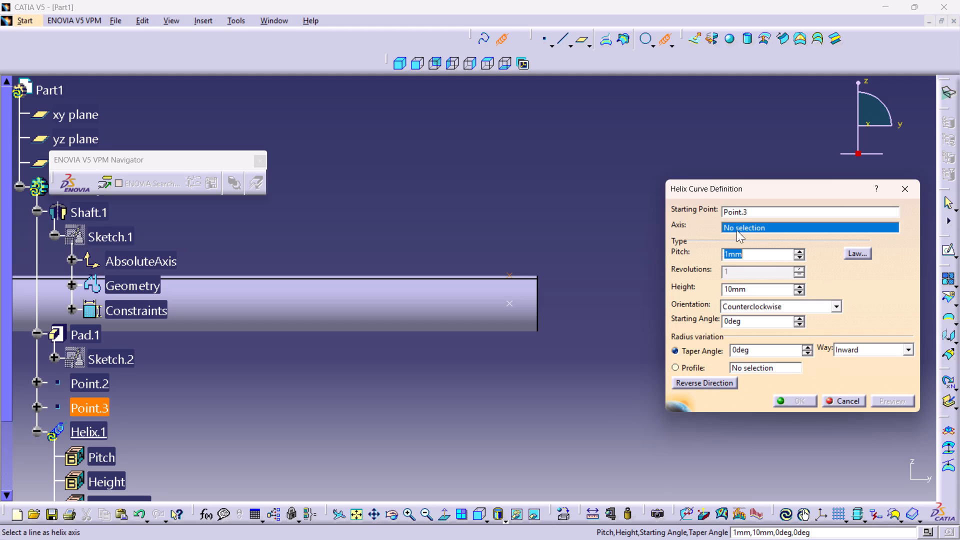
pyautogui.rightClick(779, 227)
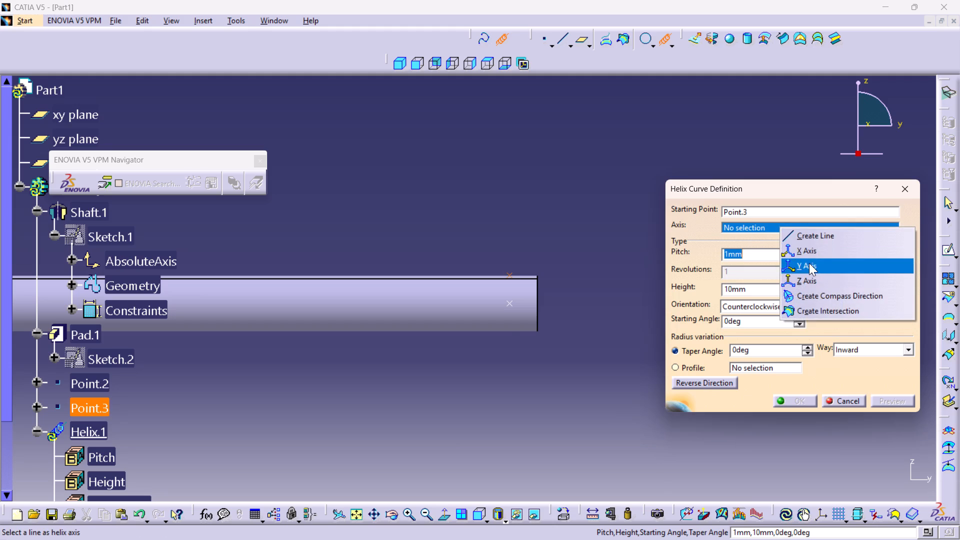
pyautogui.click(809, 263)
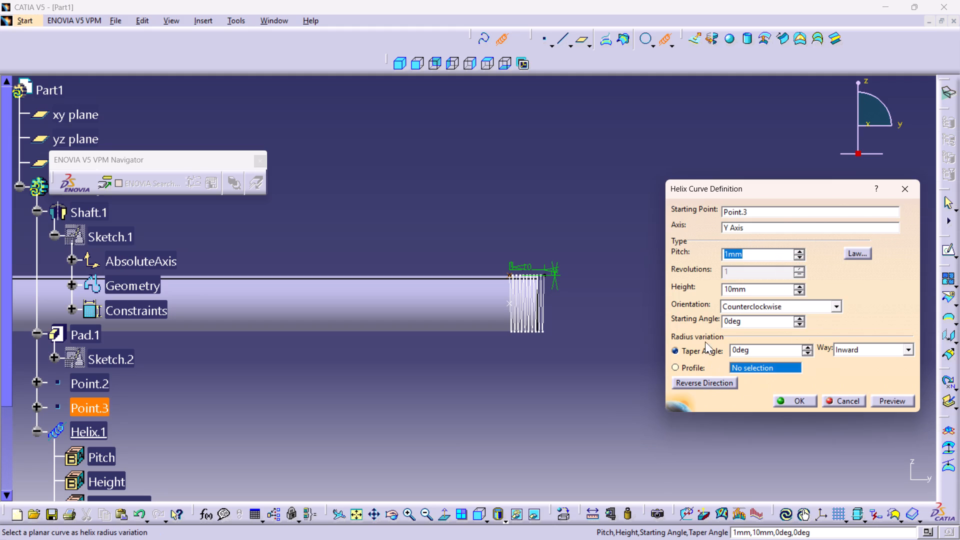
pyautogui.click(711, 379)
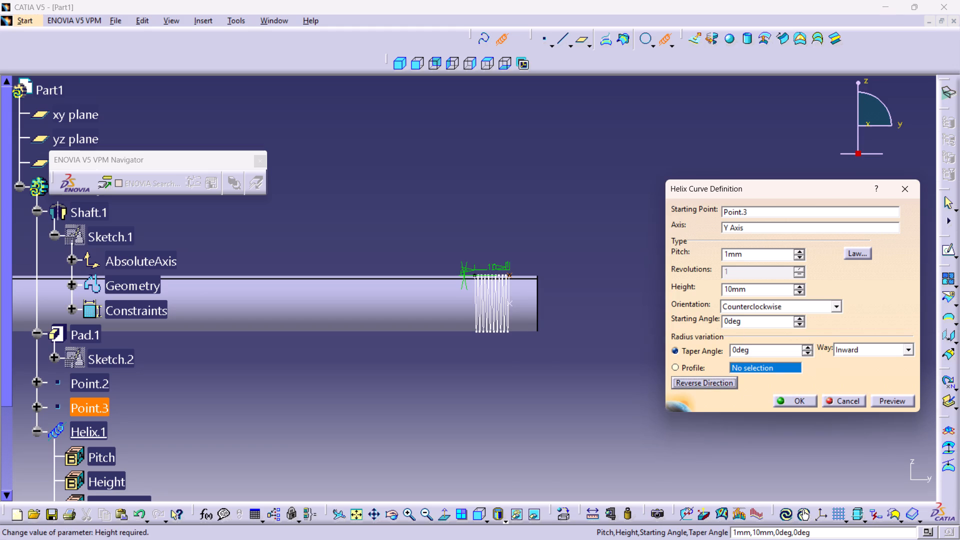
# Create the helix with a height of 34 mm, a pitch of 2 mm and Clockwise orientation.
pyautogui.doubleClick(752, 291)
pyautogui.write('34')
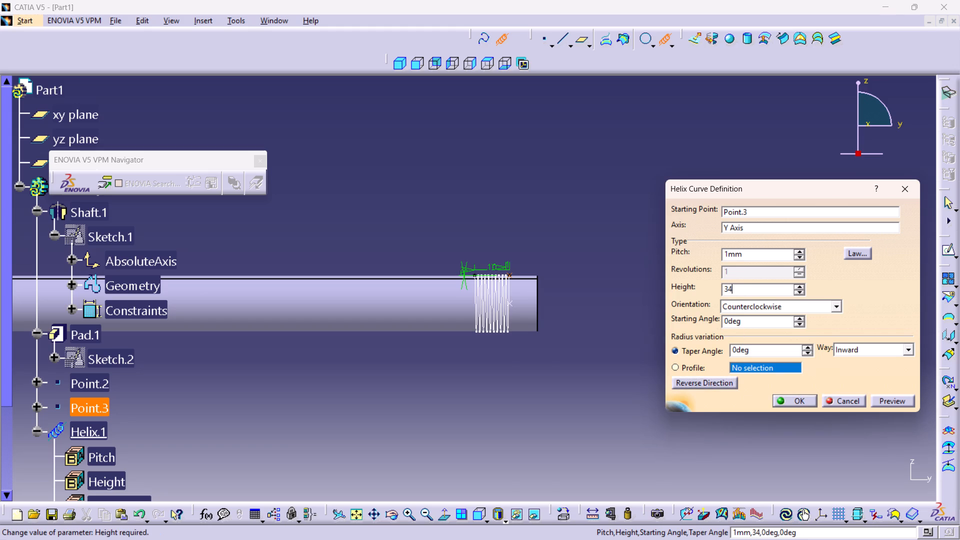
pyautogui.click(748, 258)
pyautogui.doubleClick(748, 258)
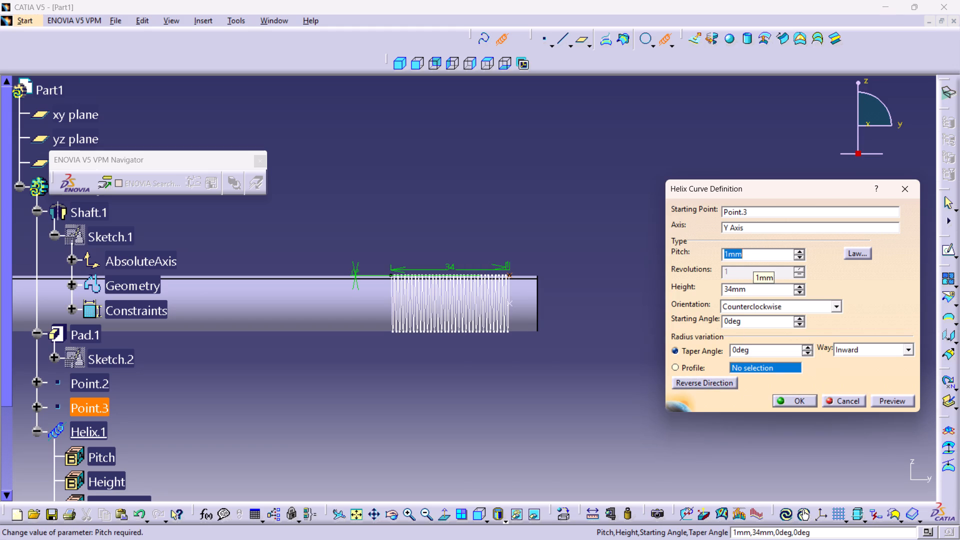
pyautogui.press('2')
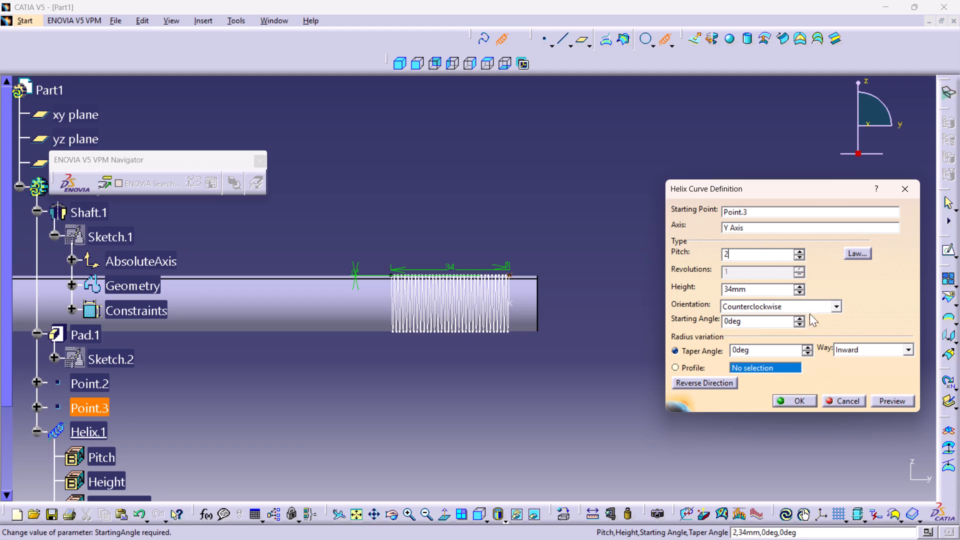
pyautogui.click(835, 307)
pyautogui.click(745, 327)
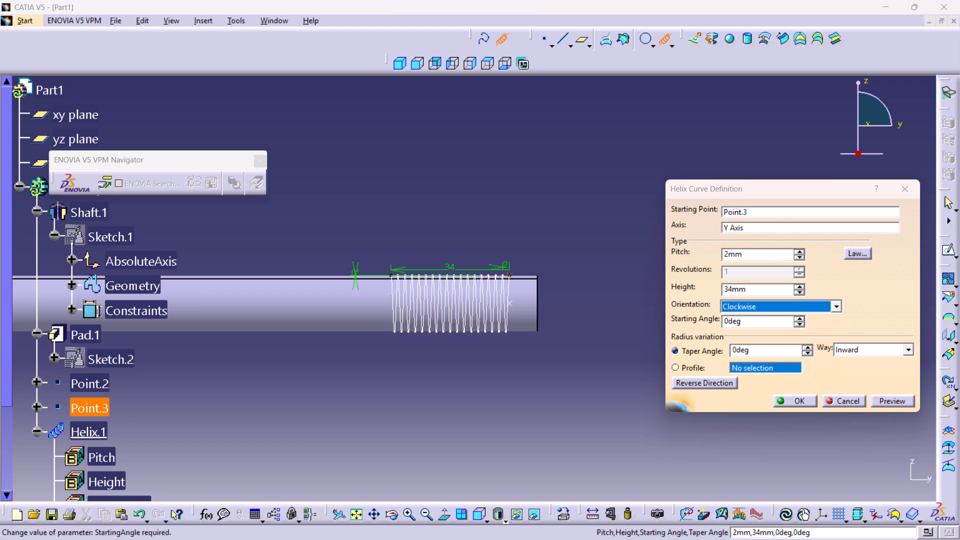
pyautogui.click(794, 399)
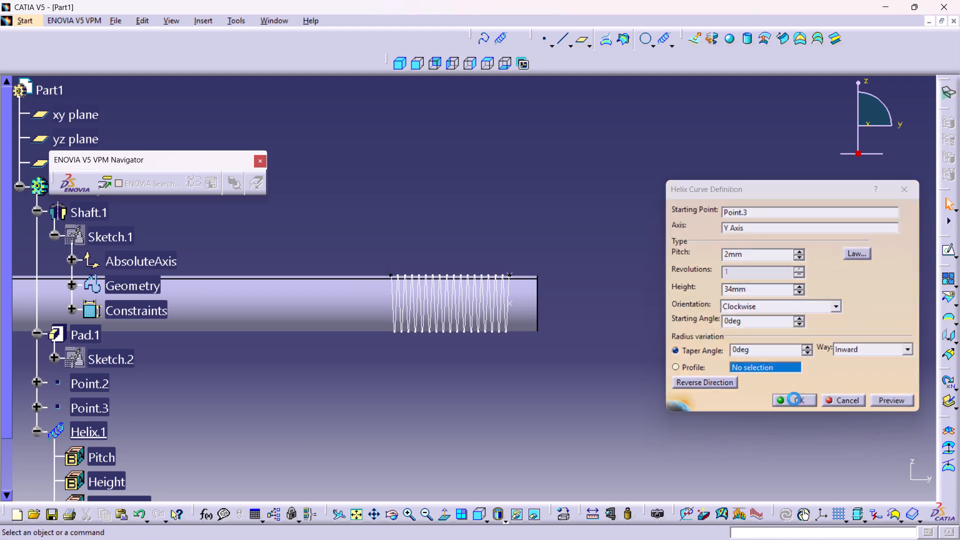
# Examine the helix around the shank's free end from several sides.
pyautogui.moveTo(557, 298); pyautogui.dragTo(534, 401, button='middle')
pyautogui.moveTo(557, 298); pyautogui.dragTo(534, 401, button='right')
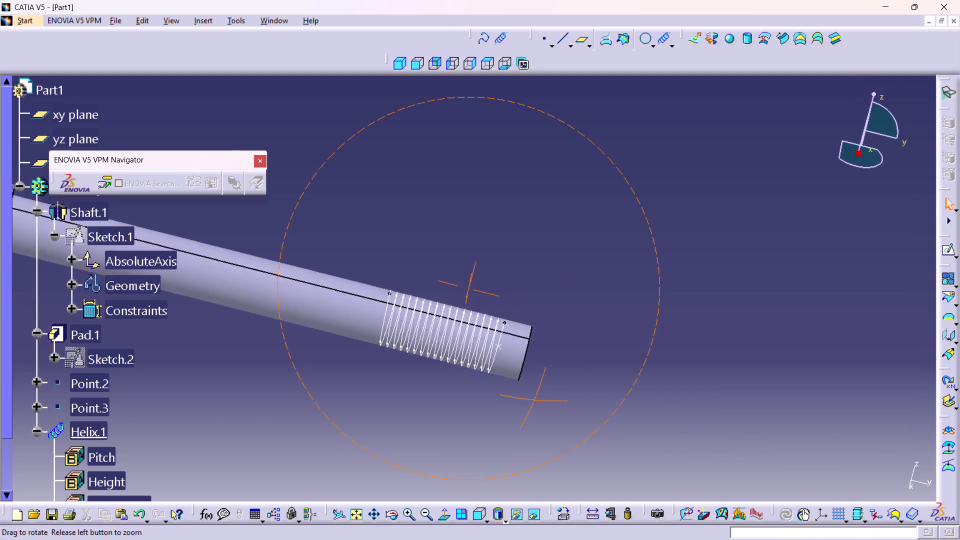
pyautogui.moveTo(534, 401); pyautogui.dragTo(534, 407, button='right')
pyautogui.moveTo(534, 401); pyautogui.dragTo(528, 401, button='middle')
pyautogui.moveTo(468, 320); pyautogui.dragTo(448, 260, button='middle')
pyautogui.rightClick(468, 318)
pyautogui.moveTo(479, 312); pyautogui.dragTo(491, 279, button='middle')
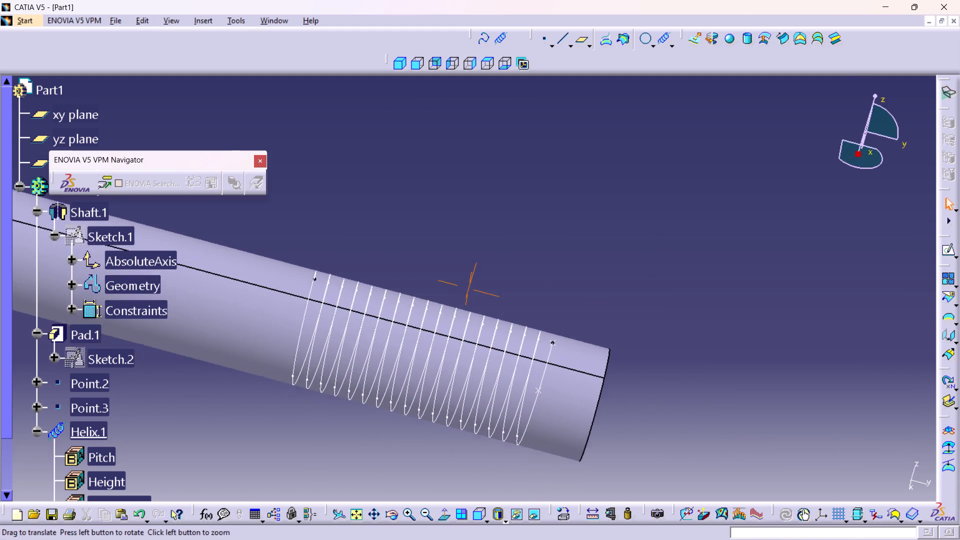
pyautogui.moveTo(491, 279); pyautogui.dragTo(484, 233, button='middle')
pyautogui.rightClick(497, 273)
pyautogui.moveTo(505, 272); pyautogui.dragTo(467, 350, button='middle')
pyautogui.moveTo(503, 272); pyautogui.dragTo(467, 350, button='right')
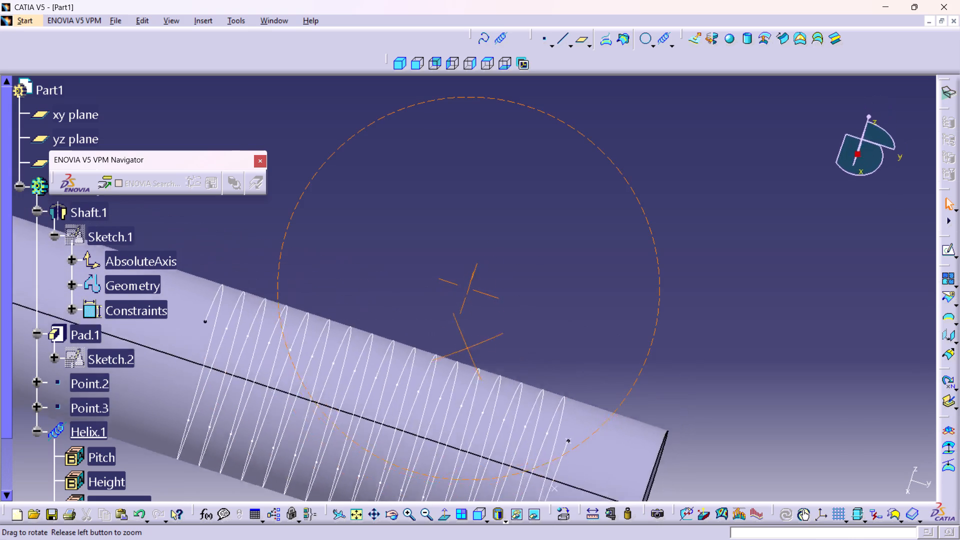
pyautogui.moveTo(467, 350); pyautogui.dragTo(439, 422, button='right')
pyautogui.moveTo(467, 350); pyautogui.dragTo(439, 422, button='middle')
pyautogui.moveTo(441, 417); pyautogui.dragTo(421, 375, button='middle')
pyautogui.moveTo(464, 231); pyautogui.dragTo(421, 375, button='right')
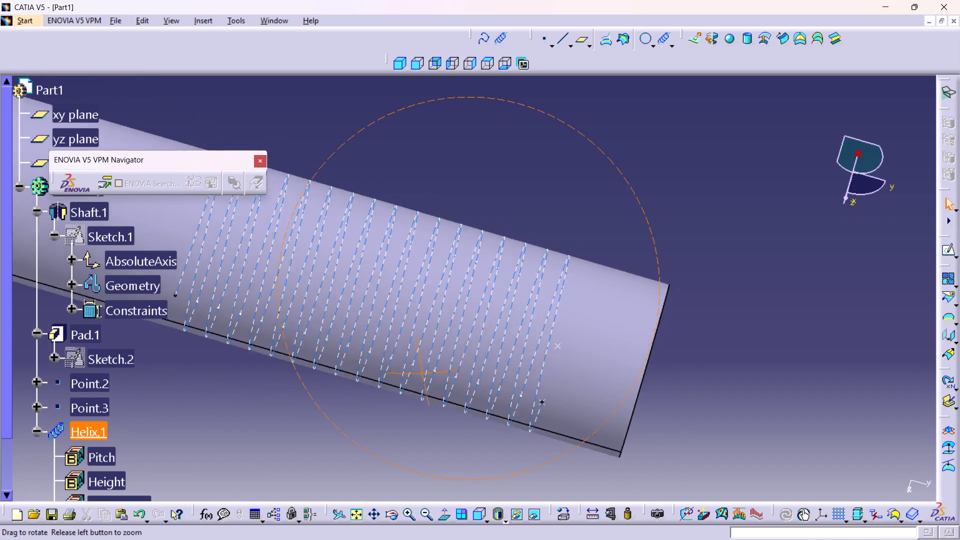
pyautogui.moveTo(421, 375); pyautogui.dragTo(399, 440, button='right')
pyautogui.moveTo(421, 375); pyautogui.dragTo(397, 437, button='middle')
pyautogui.moveTo(432, 360); pyautogui.dragTo(401, 481, button='middle')
pyautogui.moveTo(432, 360); pyautogui.dragTo(401, 481, button='right')
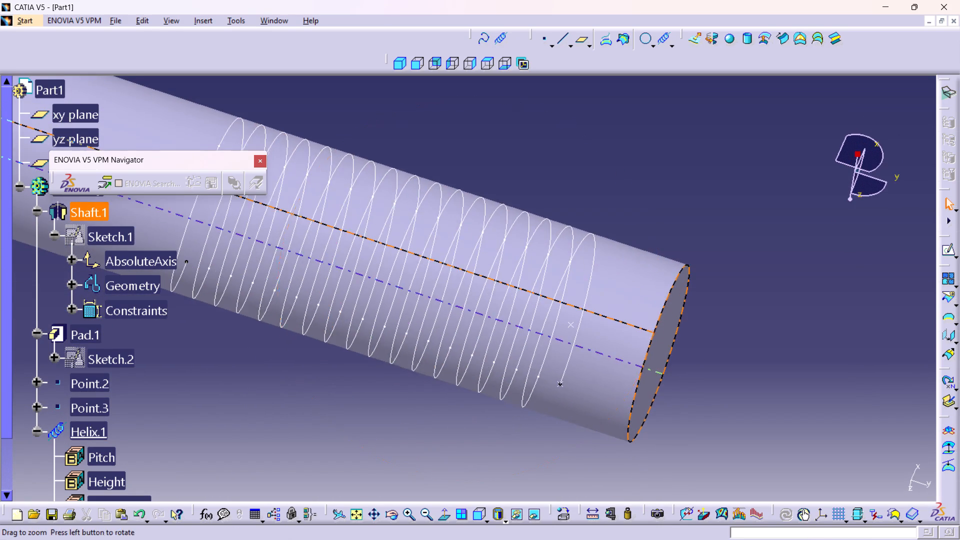
pyautogui.moveTo(401, 481); pyautogui.dragTo(399, 480, button='middle')
pyautogui.moveTo(444, 410); pyautogui.dragTo(514, 200, button='middle')
pyautogui.moveTo(444, 409); pyautogui.dragTo(514, 200, button='right')
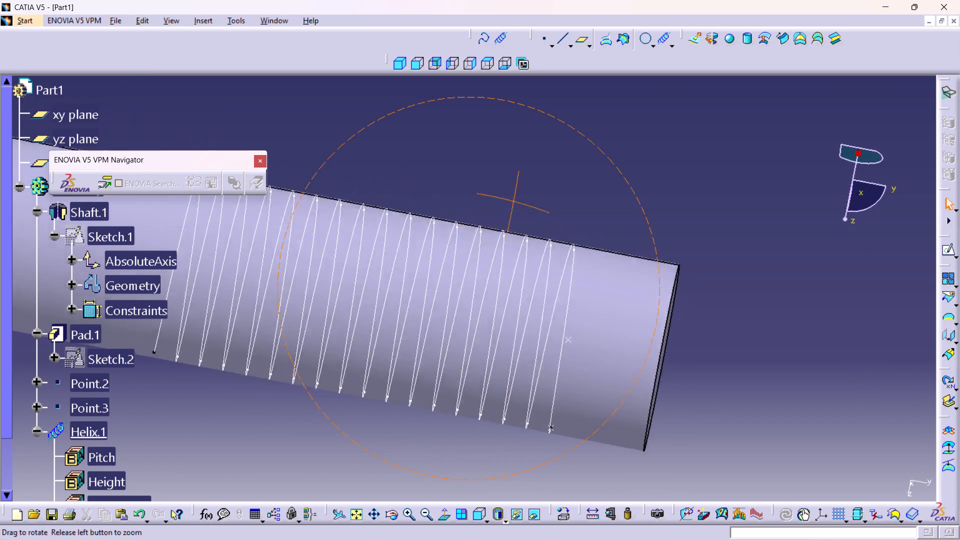
pyautogui.moveTo(514, 200); pyautogui.dragTo(602, 117, button='middle')
pyautogui.moveTo(514, 200); pyautogui.dragTo(602, 117, button='right')
pyautogui.moveTo(588, 363); pyautogui.dragTo(579, 340, button='middle')
pyautogui.rightClick(588, 363)
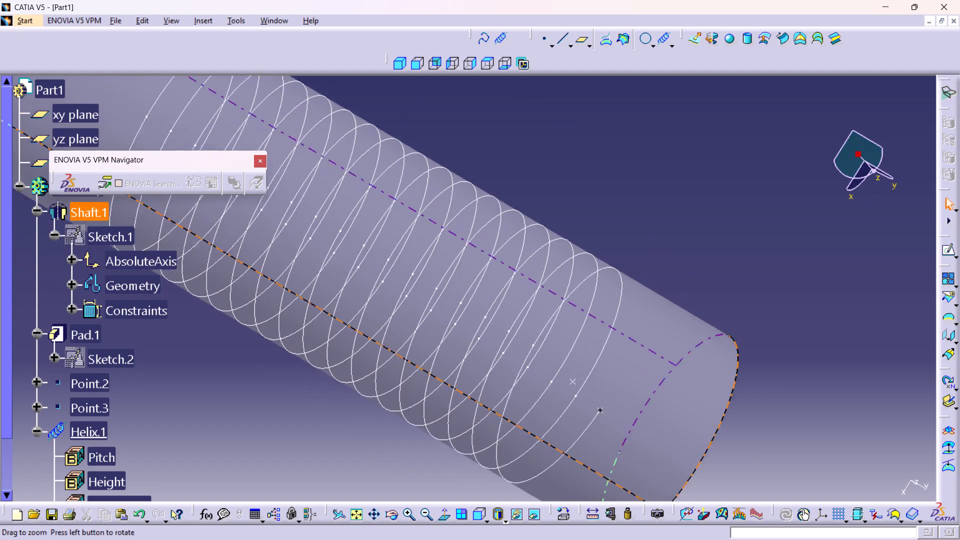
pyautogui.moveTo(579, 340); pyautogui.dragTo(570, 301, button='middle')
pyautogui.moveTo(570, 311); pyautogui.dragTo(601, 428, button='middle')
pyautogui.rightClick(570, 311)
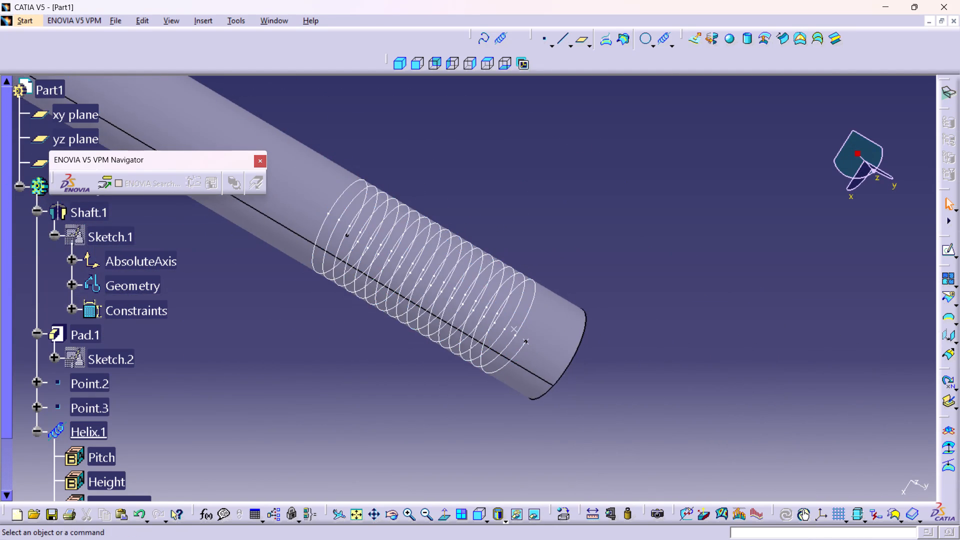
pyautogui.moveTo(449, 328); pyautogui.dragTo(456, 380, button='middle')
pyautogui.moveTo(454, 312); pyautogui.dragTo(552, 429, button='middle')
pyautogui.rightClick(454, 312)
# Examine the whole pin from several angles, including the head, the shoulder tab and the helix on the shank.
pyautogui.moveTo(350, 296); pyautogui.dragTo(341, 348, button='middle')
pyautogui.moveTo(350, 296); pyautogui.dragTo(341, 348, button='right')
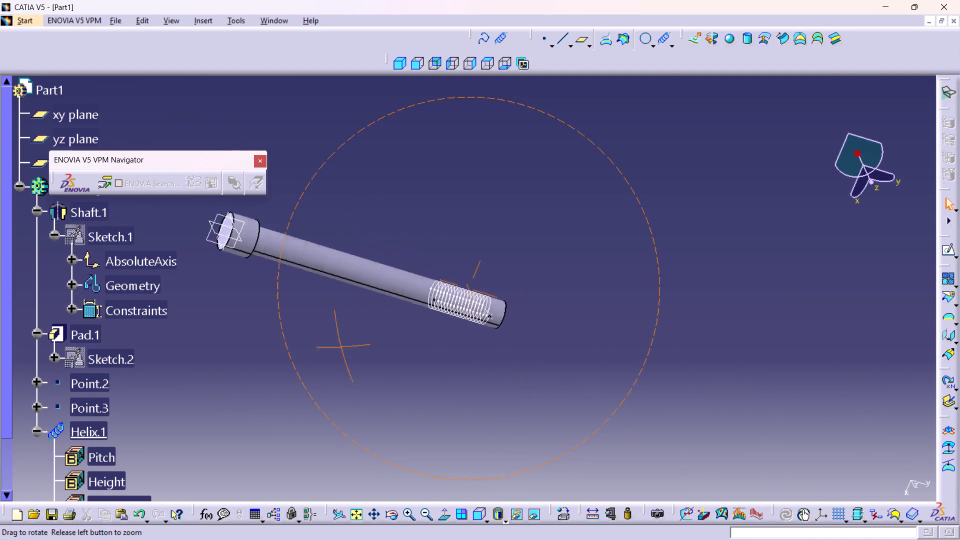
pyautogui.moveTo(341, 348); pyautogui.dragTo(322, 408, button='right')
pyautogui.moveTo(341, 348); pyautogui.dragTo(317, 405, button='middle')
pyautogui.moveTo(275, 333); pyautogui.dragTo(236, 279, button='middle')
pyautogui.rightClick(276, 333)
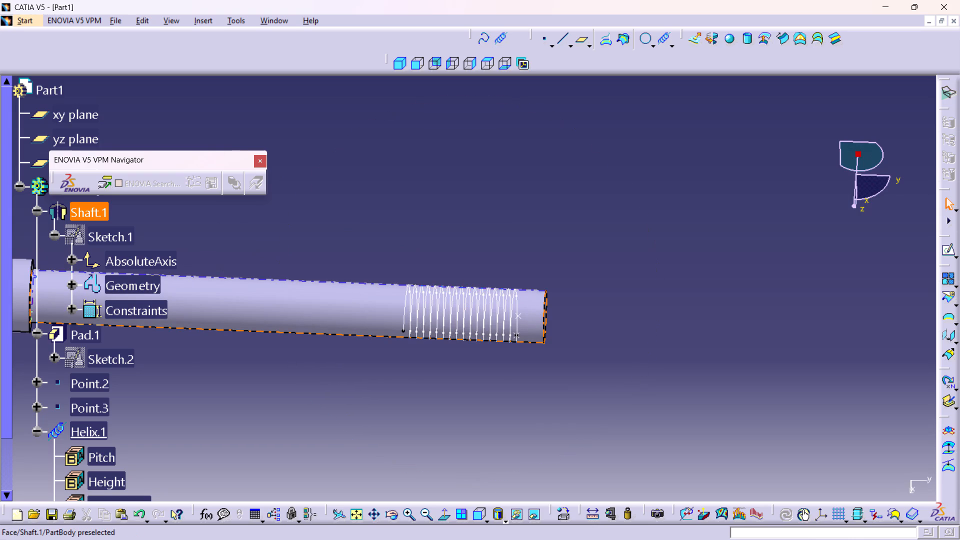
pyautogui.moveTo(362, 308); pyautogui.dragTo(280, 396, button='middle')
pyautogui.moveTo(362, 308); pyautogui.dragTo(280, 396, button='right')
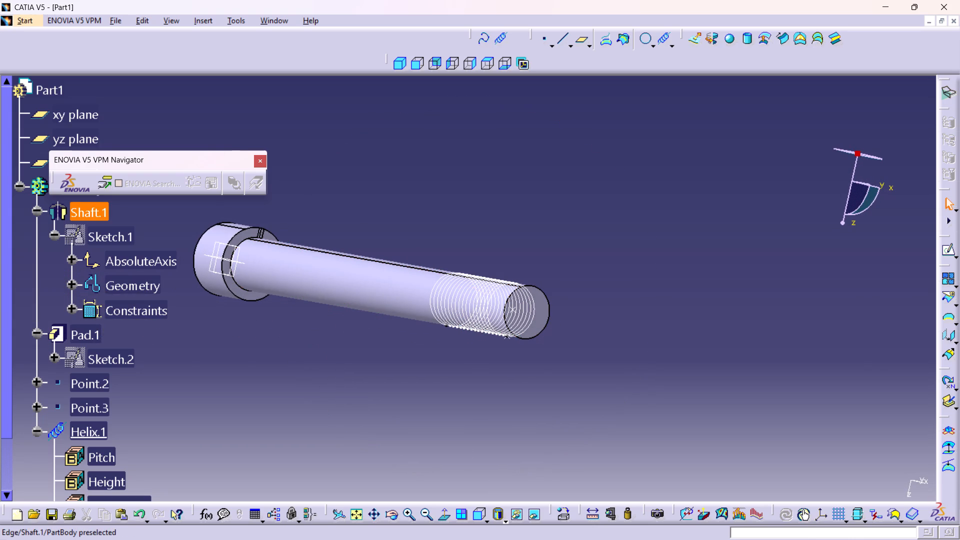
pyautogui.moveTo(258, 245); pyautogui.dragTo(238, 391, button='middle')
pyautogui.moveTo(258, 246); pyautogui.dragTo(238, 391, button='right')
pyautogui.moveTo(489, 238); pyautogui.dragTo(479, 327, button='middle')
pyautogui.moveTo(489, 239); pyautogui.dragTo(479, 327, button='right')
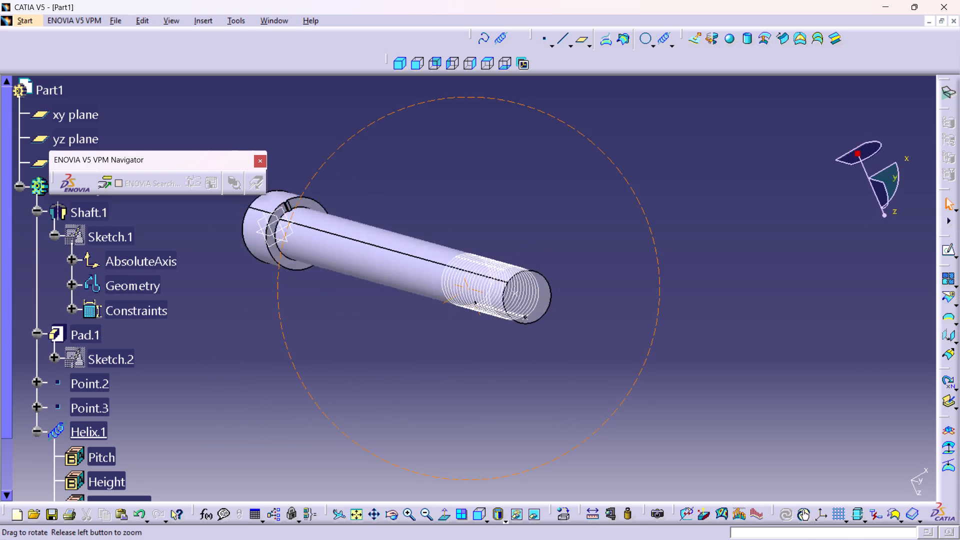
pyautogui.moveTo(479, 327); pyautogui.dragTo(479, 363, button='right')
pyautogui.moveTo(479, 327); pyautogui.dragTo(478, 358, button='middle')
pyautogui.moveTo(282, 76); pyautogui.dragTo(260, 280, button='middle')
pyautogui.moveTo(282, 77); pyautogui.dragTo(260, 280, button='right')
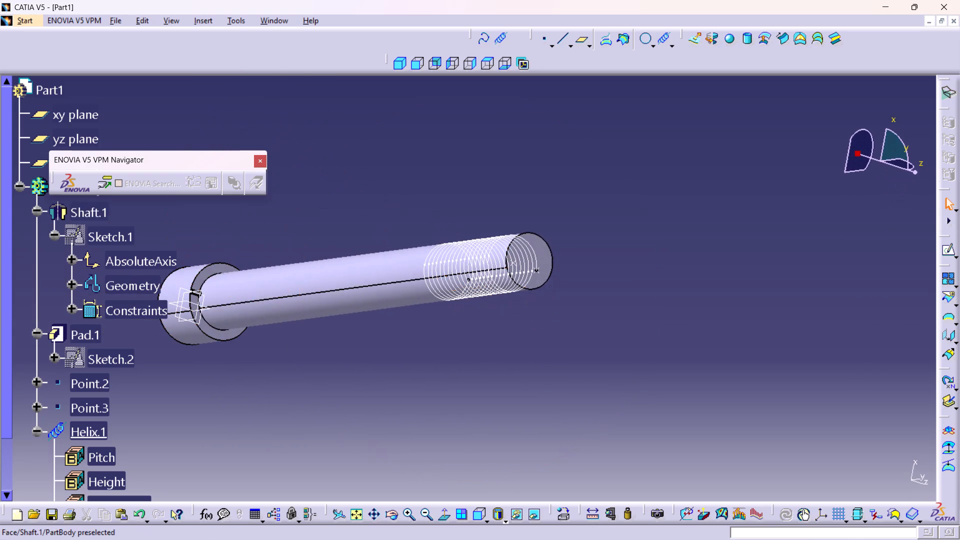
pyautogui.moveTo(230, 245); pyautogui.dragTo(227, 367, button='middle')
pyautogui.moveTo(230, 245); pyautogui.dragTo(227, 367, button='right')
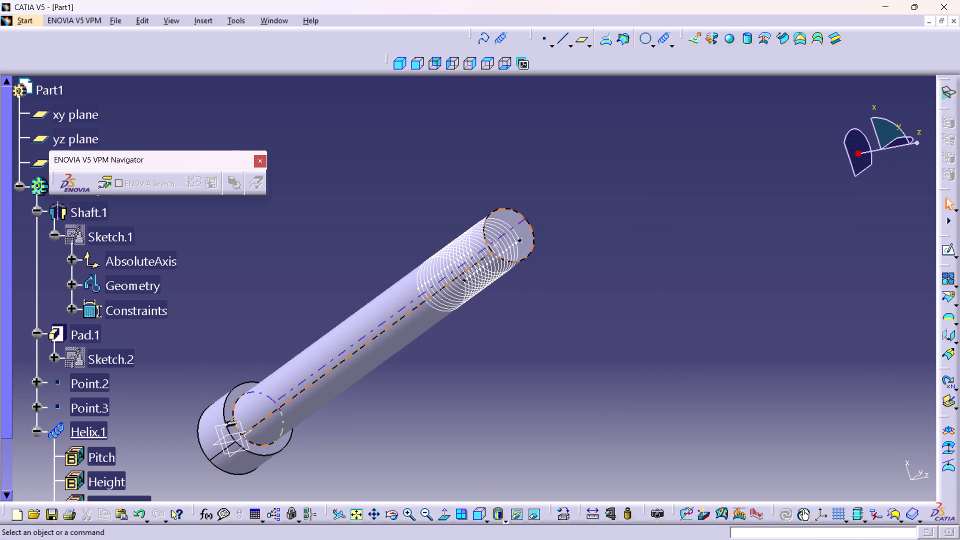
pyautogui.moveTo(272, 371); pyautogui.dragTo(401, 220, button='middle')
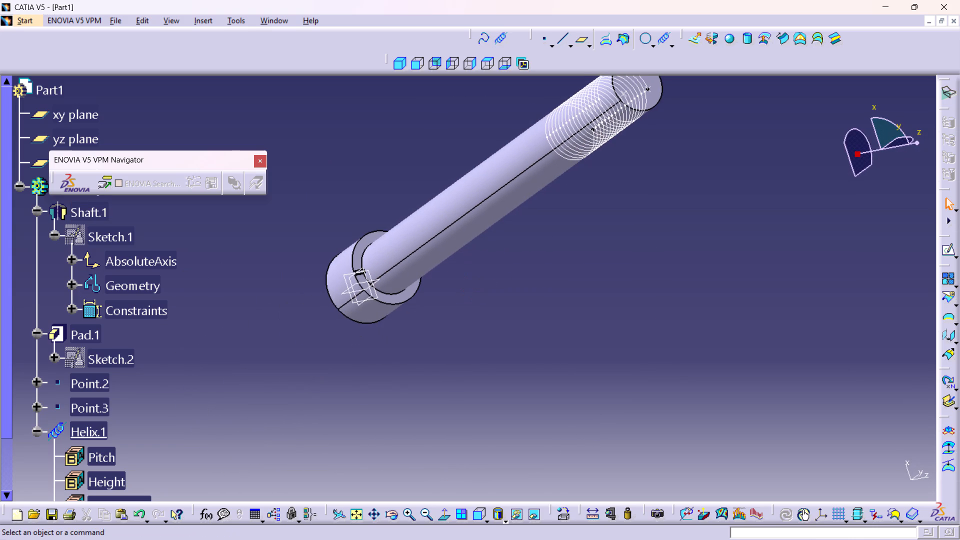
pyautogui.moveTo(336, 263); pyautogui.dragTo(368, 378, button='middle')
pyautogui.moveTo(336, 262); pyautogui.dragTo(368, 378, button='right')
pyautogui.moveTo(368, 378); pyautogui.dragTo(366, 368, button='middle')
pyautogui.moveTo(284, 141); pyautogui.dragTo(314, 267, button='middle')
pyautogui.moveTo(286, 153); pyautogui.dragTo(314, 267, button='right')
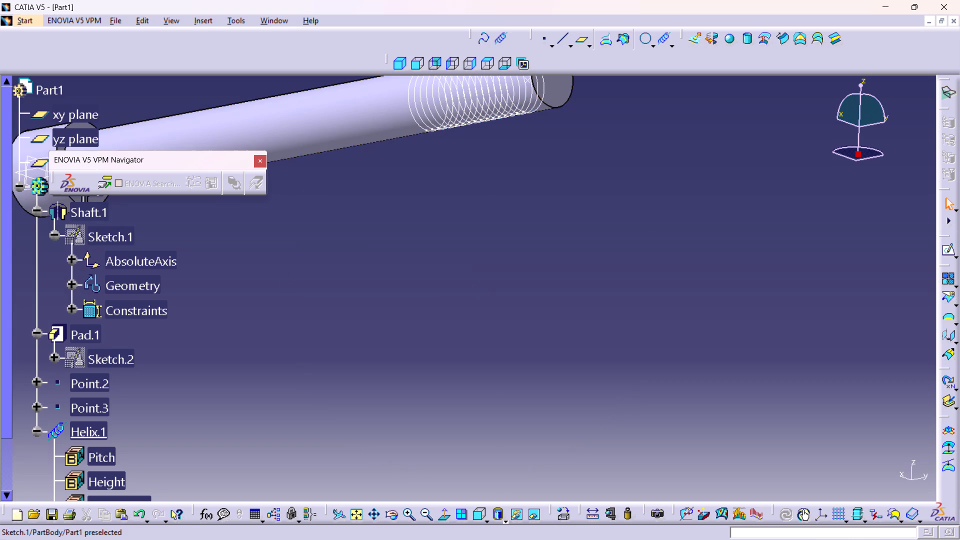
pyautogui.moveTo(372, 171); pyautogui.dragTo(570, 322, button='middle')
pyautogui.moveTo(354, 278); pyautogui.dragTo(331, 235, button='middle')
pyautogui.rightClick(354, 278)
pyautogui.moveTo(310, 297); pyautogui.dragTo(347, 268, button='middle')
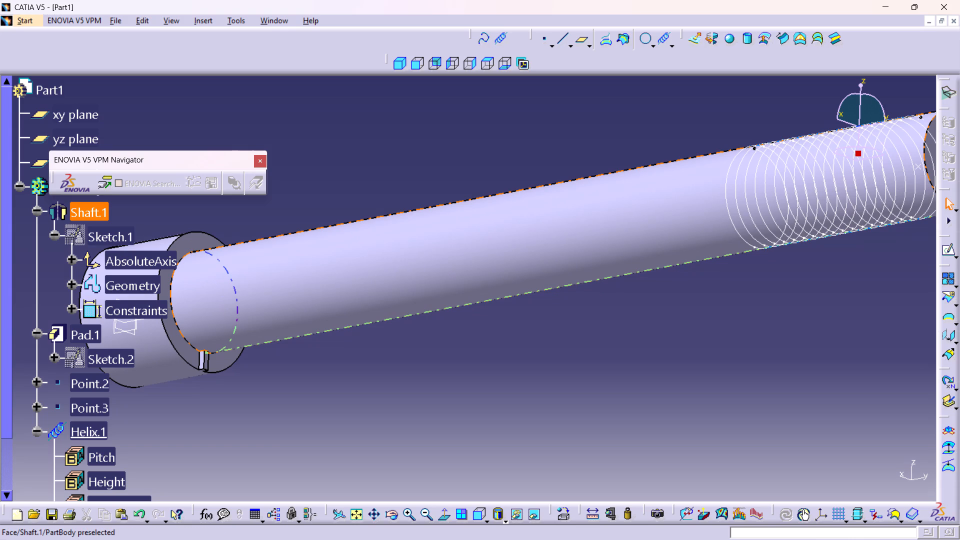
pyautogui.moveTo(698, 285); pyautogui.dragTo(702, 331, button='middle')
pyautogui.rightClick(698, 285)
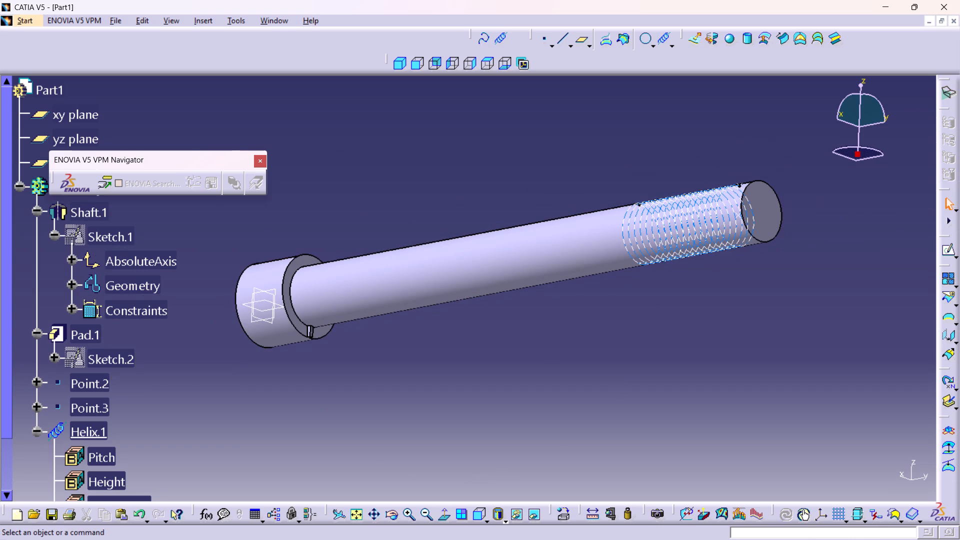
pyautogui.moveTo(704, 206); pyautogui.dragTo(694, 309, button='middle')
pyautogui.moveTo(704, 206); pyautogui.dragTo(694, 285, button='right')
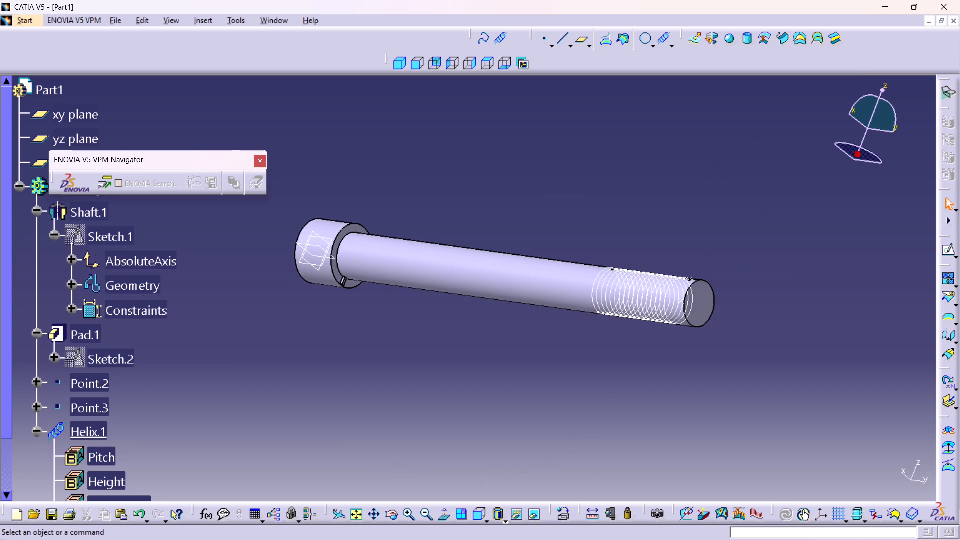
# Open Sketch.2, the shoulder tab's profile under Pad.1, for editing.
pyautogui.scroll(-1, 106, 538)
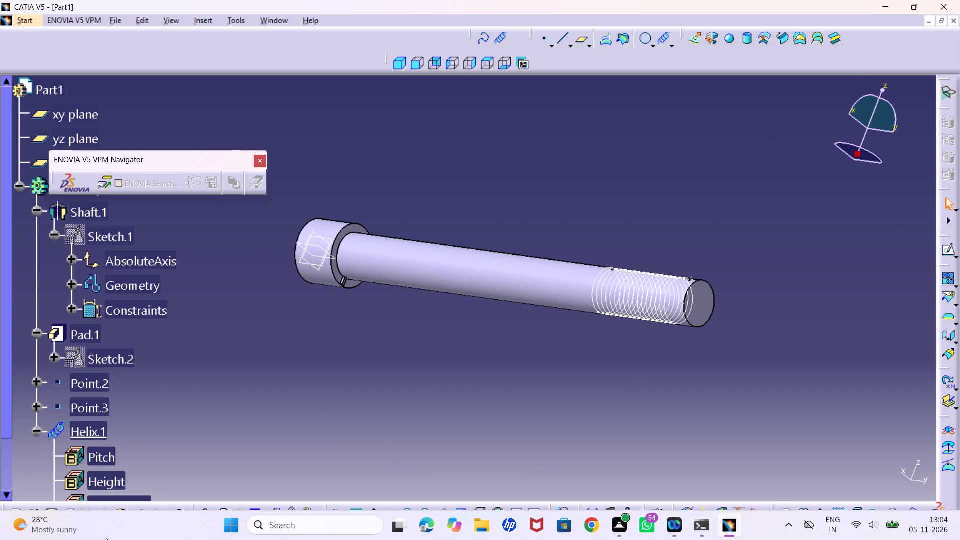
pyautogui.scroll(-1, 106, 538)
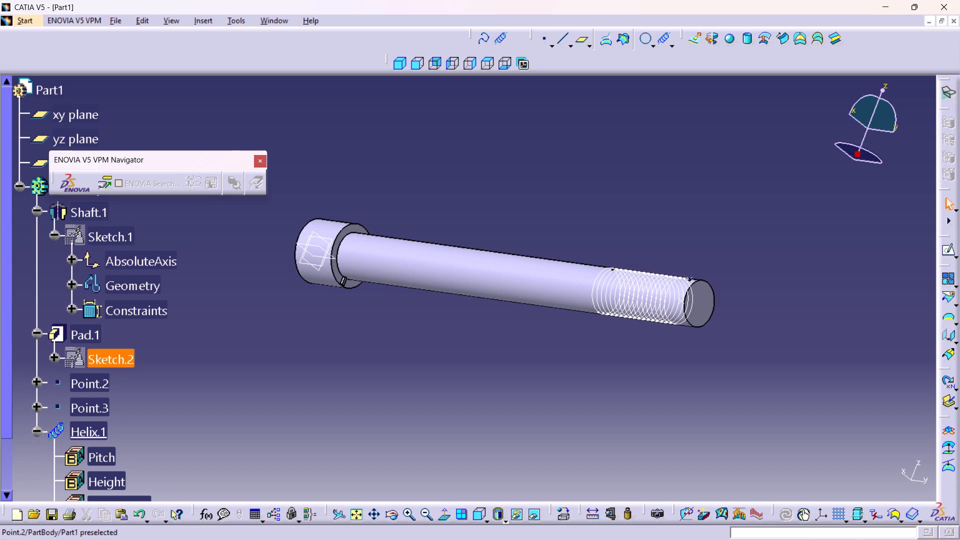
pyautogui.doubleClick(83, 358)
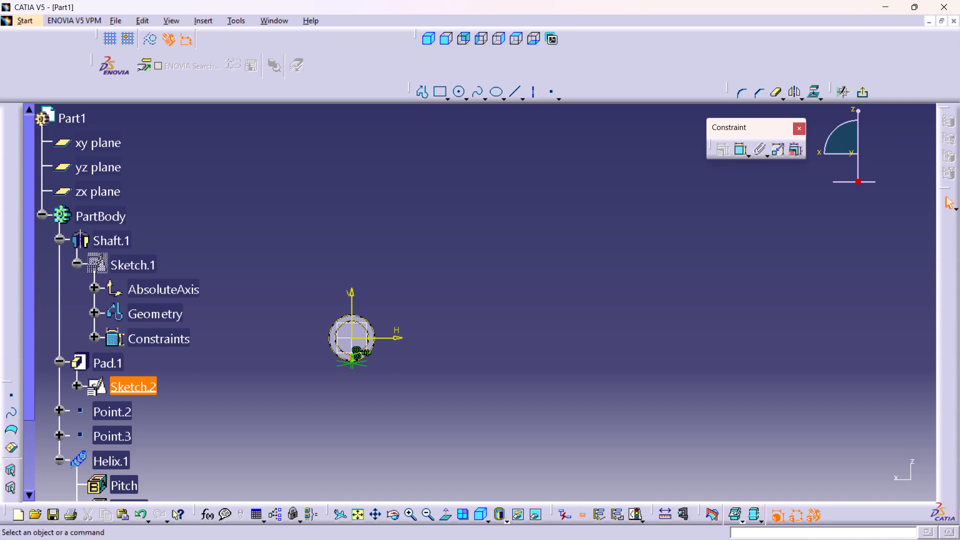
# Examine the narrow tab profile between the shank edge and the head's outer edge, including its sides, arcs and width dimension.
pyautogui.moveTo(349, 369); pyautogui.dragTo(326, 278, button='middle')
pyautogui.rightClick(349, 369)
pyautogui.scroll(1, 206, 391)
pyautogui.moveTo(206, 391); pyautogui.dragTo(515, 338, button='middle')
pyautogui.rightClick(515, 340)
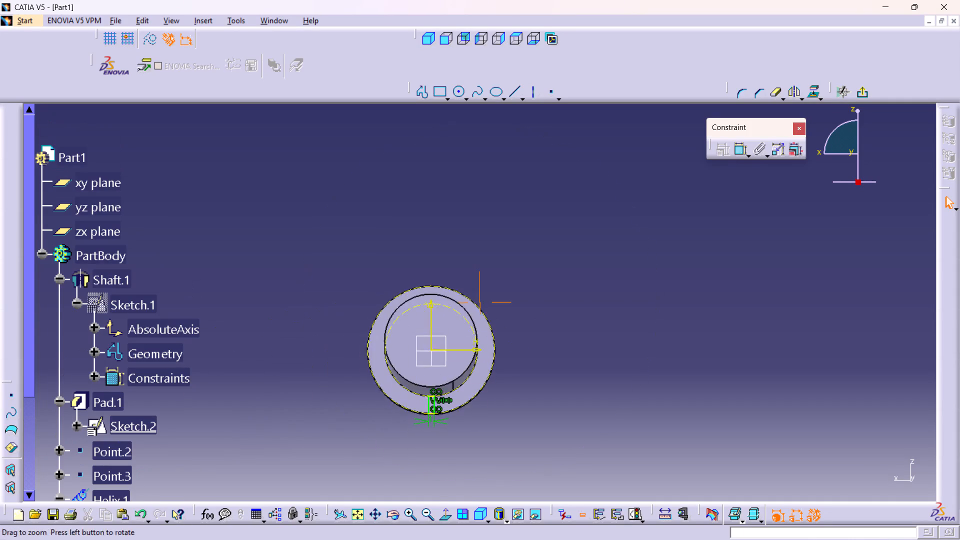
pyautogui.moveTo(515, 338); pyautogui.dragTo(500, 275, button='middle')
pyautogui.moveTo(479, 380); pyautogui.dragTo(529, 214, button='middle')
pyautogui.moveTo(473, 298); pyautogui.dragTo(448, 204, button='middle')
pyautogui.rightClick(473, 298)
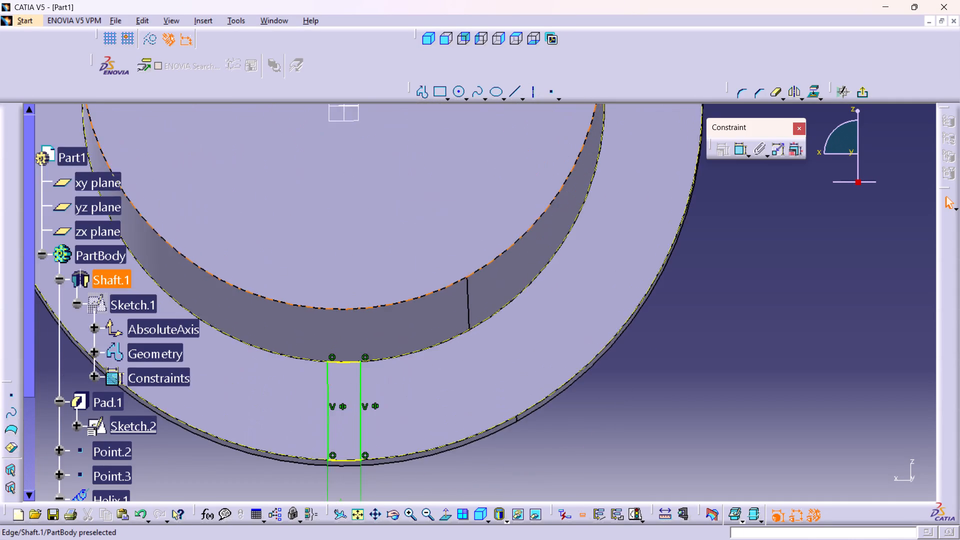
pyautogui.moveTo(448, 204); pyautogui.dragTo(447, 208, button='middle')
pyautogui.moveTo(421, 373); pyautogui.dragTo(451, 318, button='middle')
pyautogui.scroll(1, 421, 372)
pyautogui.moveTo(433, 320); pyautogui.dragTo(418, 256, button='middle')
pyautogui.rightClick(433, 320)
pyautogui.moveTo(398, 311); pyautogui.dragTo(537, 217, button='middle')
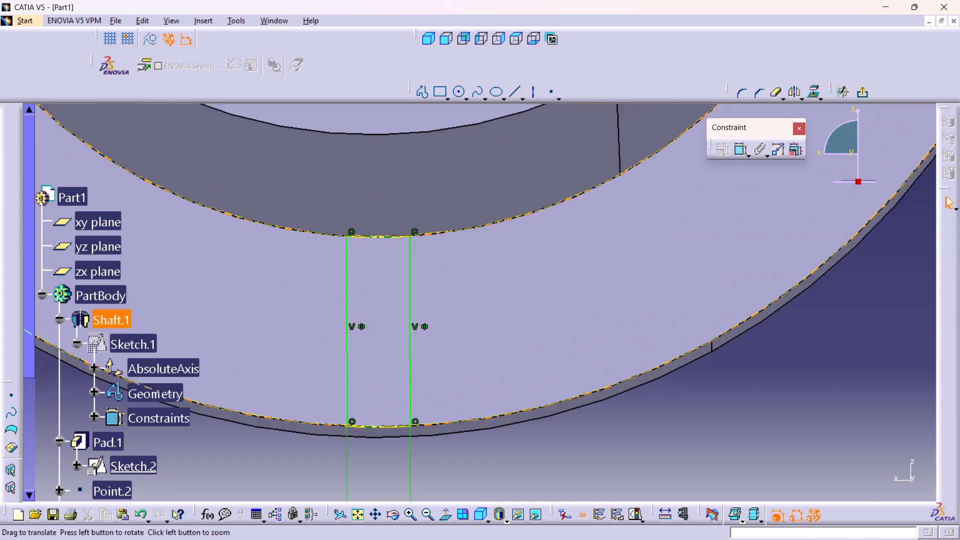
pyautogui.moveTo(537, 217); pyautogui.dragTo(571, 192, button='middle')
pyautogui.moveTo(545, 233); pyautogui.dragTo(541, 205, button='middle')
pyautogui.rightClick(545, 232)
pyautogui.moveTo(529, 254); pyautogui.dragTo(536, 194, button='middle')
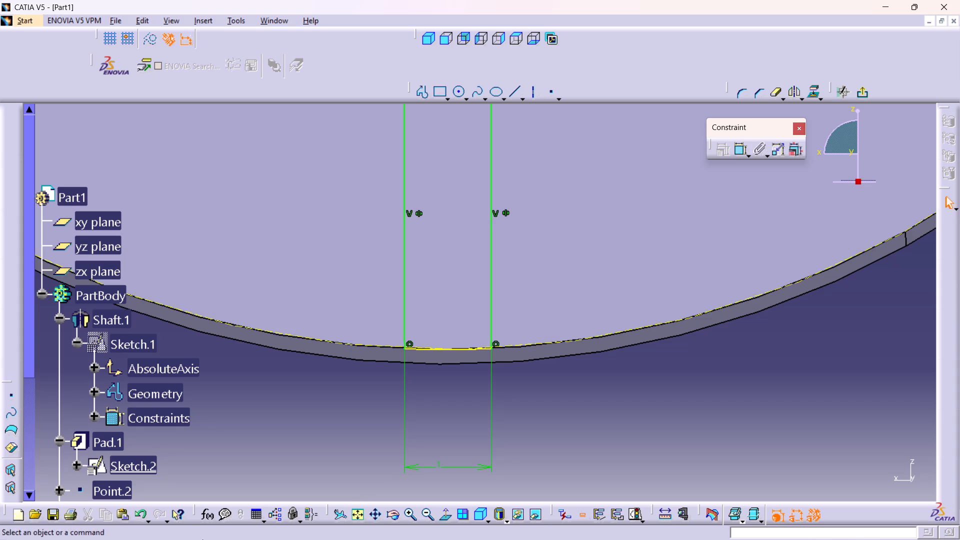
pyautogui.moveTo(420, 432); pyautogui.dragTo(438, 488, button='middle')
pyautogui.rightClick(420, 431)
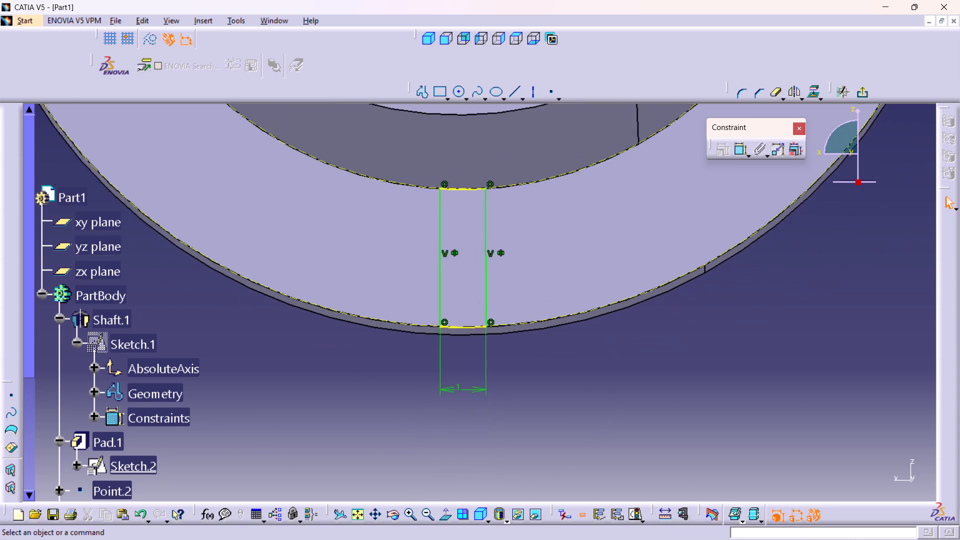
pyautogui.moveTo(438, 488); pyautogui.dragTo(441, 505, button='middle')
pyautogui.moveTo(601, 395); pyautogui.dragTo(588, 410, button='middle')
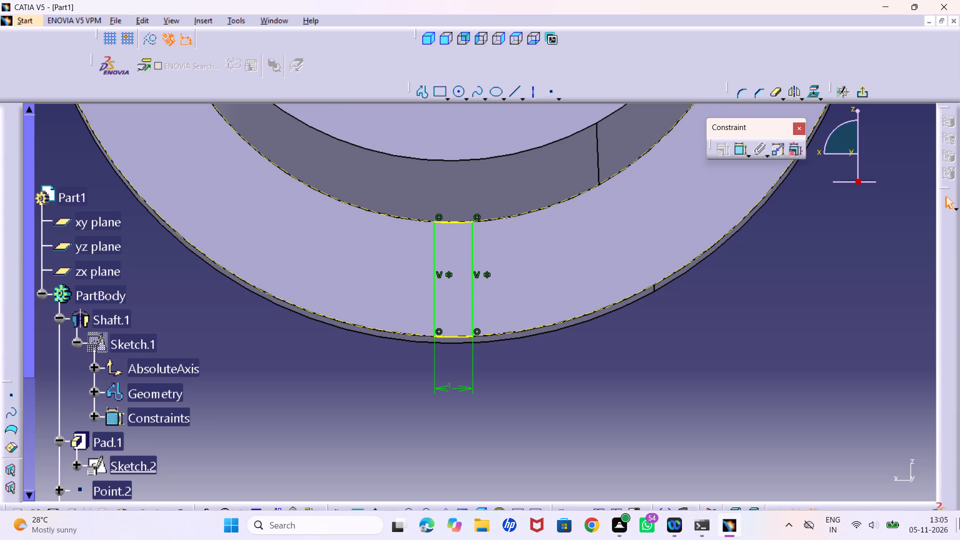
pyautogui.scroll(-1, 864, 313)
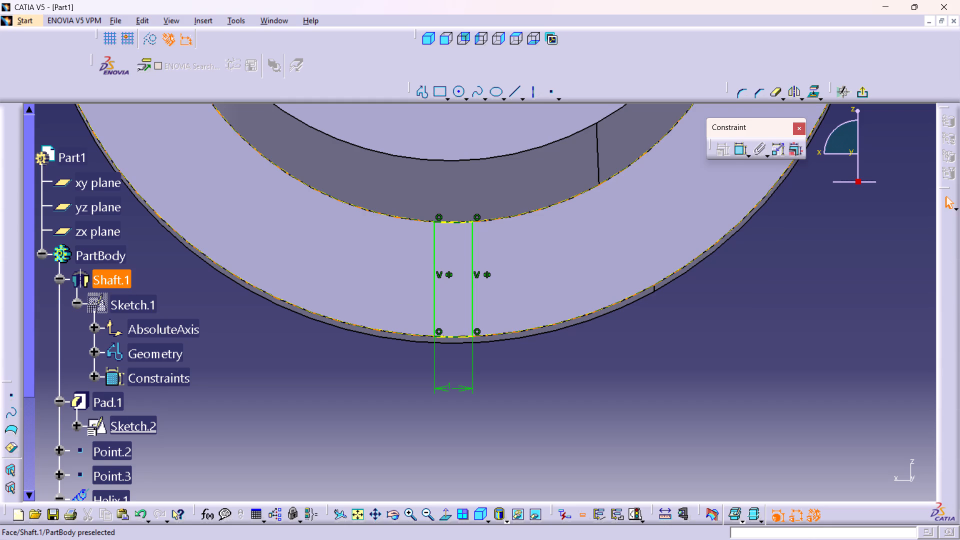
pyautogui.moveTo(556, 243); pyautogui.dragTo(578, 337, button='middle')
pyautogui.rightClick(556, 243)
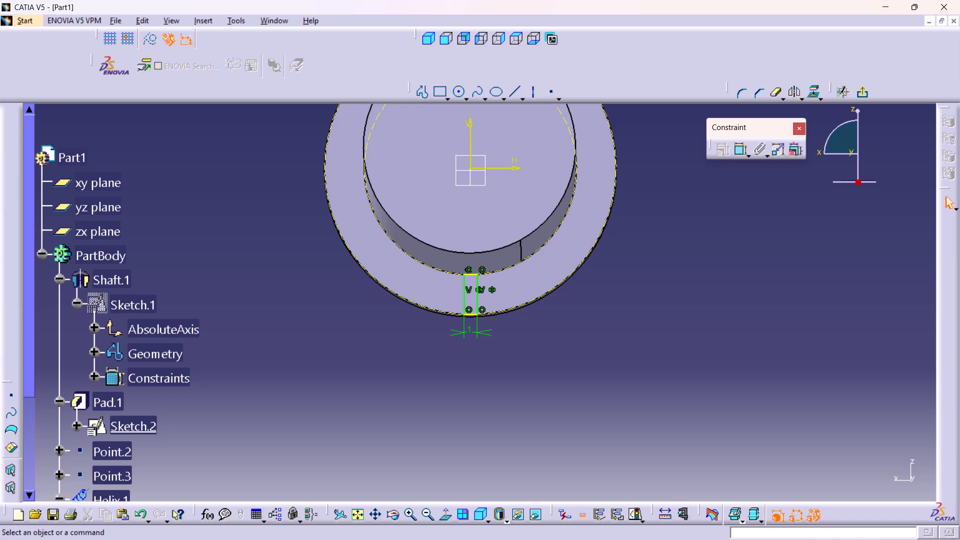
# Sketch a horizontal line about 1.6 mm long across both sides of the tab profile, between its inner and outer arcs.
pyautogui.moveTo(338, 410); pyautogui.dragTo(333, 345, button='middle')
pyautogui.moveTo(339, 410); pyautogui.dragTo(345, 402, button='right')
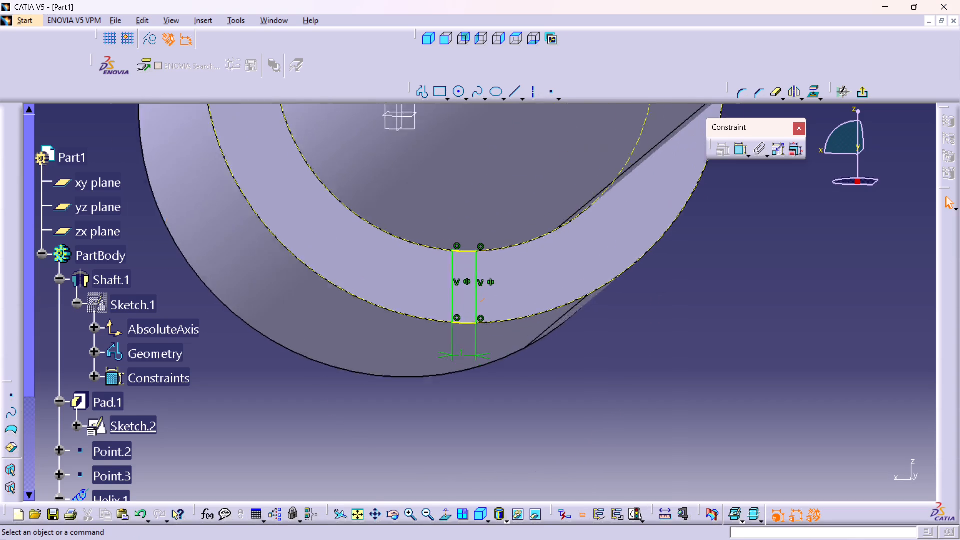
pyautogui.moveTo(333, 345); pyautogui.dragTo(284, 270, button='middle')
pyautogui.scroll(1, 317, 313)
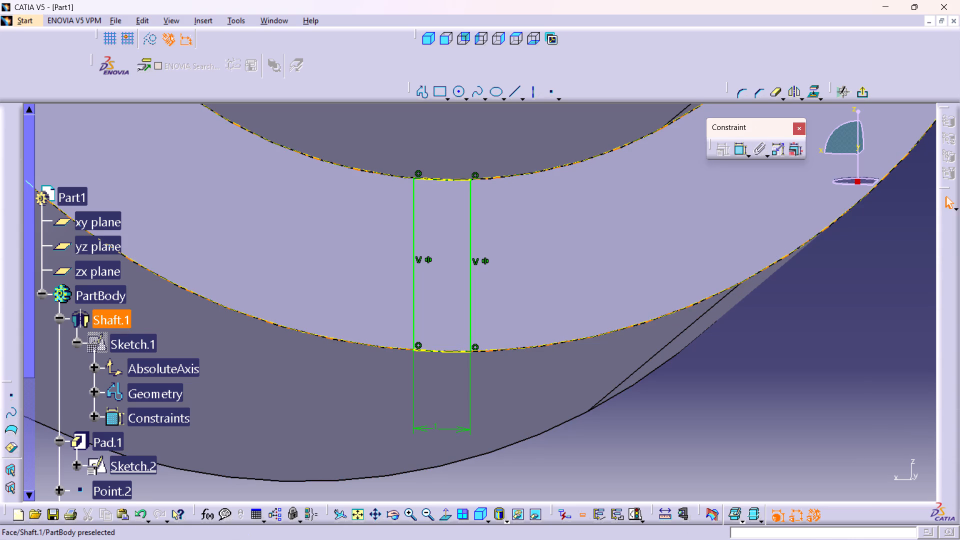
pyautogui.doubleClick(419, 90)
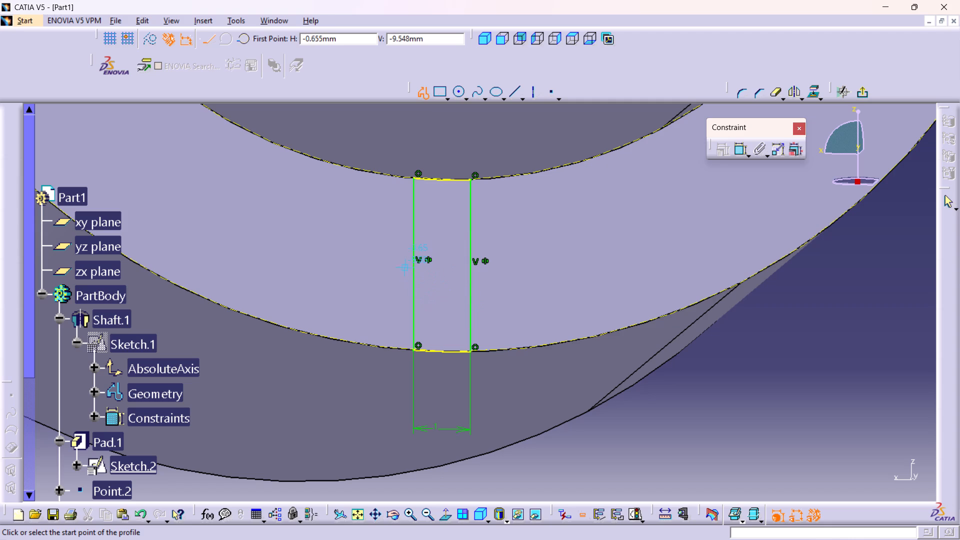
pyautogui.moveTo(443, 237); pyautogui.dragTo(444, 250, button='middle')
pyautogui.rightClick(444, 237)
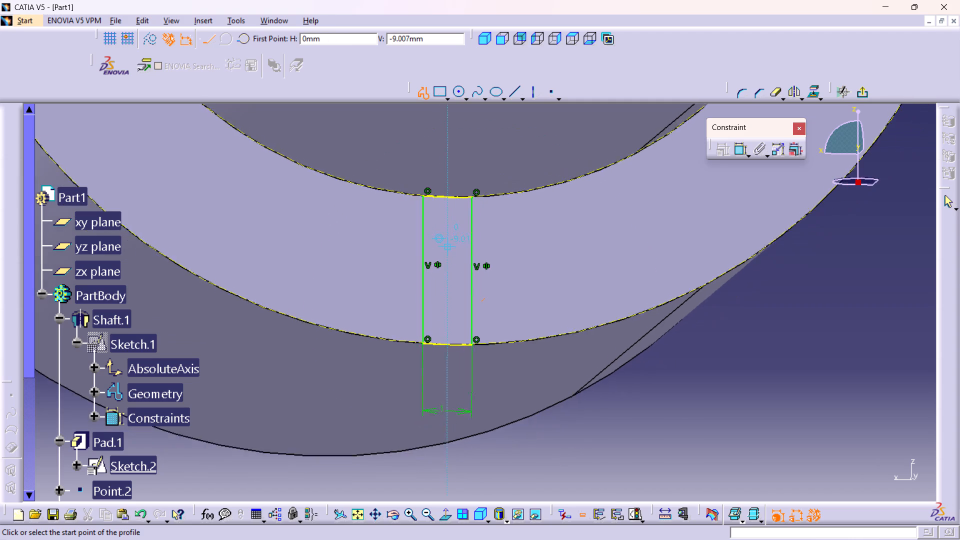
pyautogui.moveTo(444, 250); pyautogui.dragTo(443, 336, button='middle')
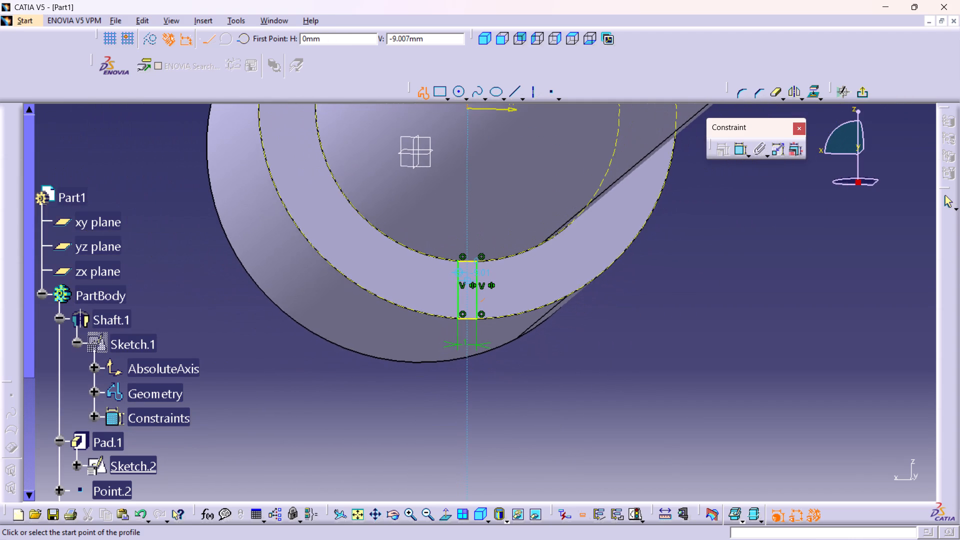
pyautogui.moveTo(443, 336); pyautogui.dragTo(435, 221, button='middle')
pyautogui.click(373, 267)
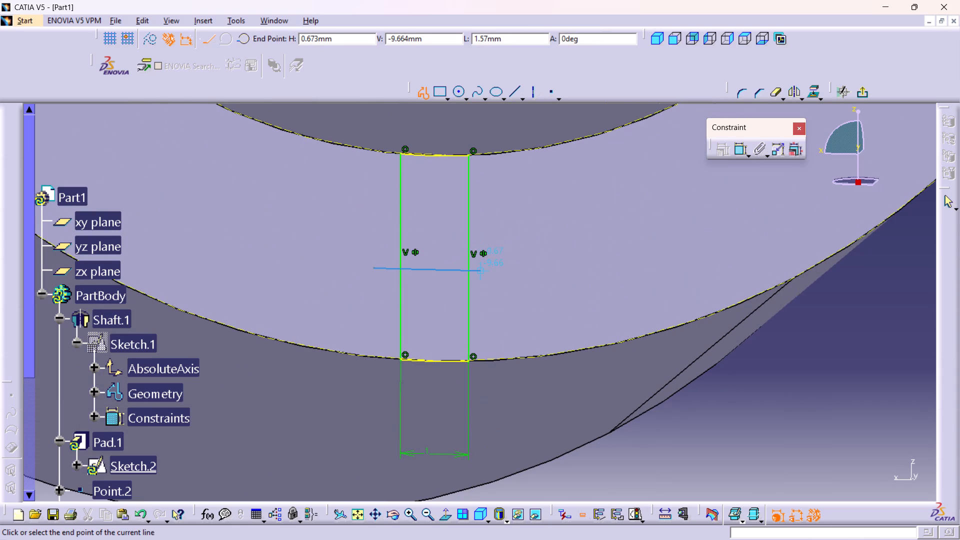
pyautogui.click(481, 270)
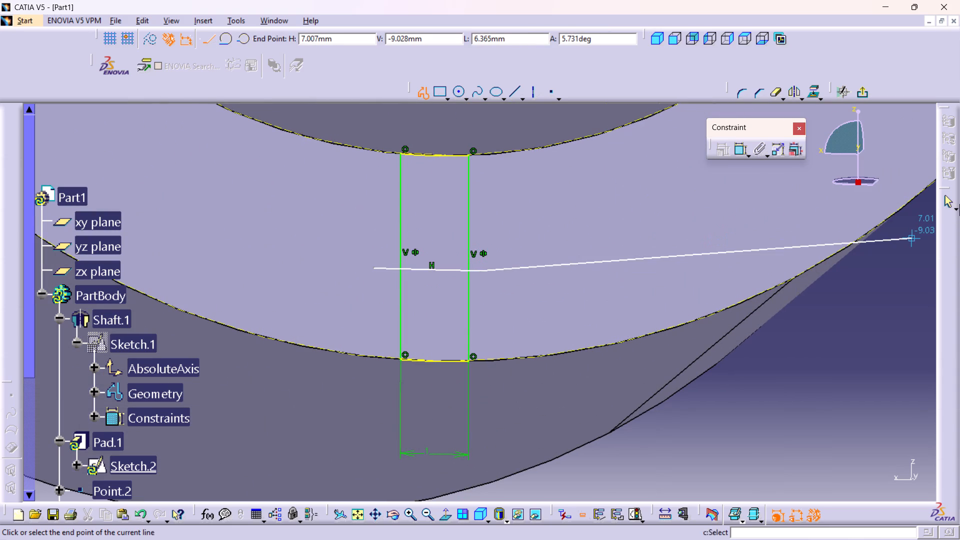
pyautogui.click(947, 206)
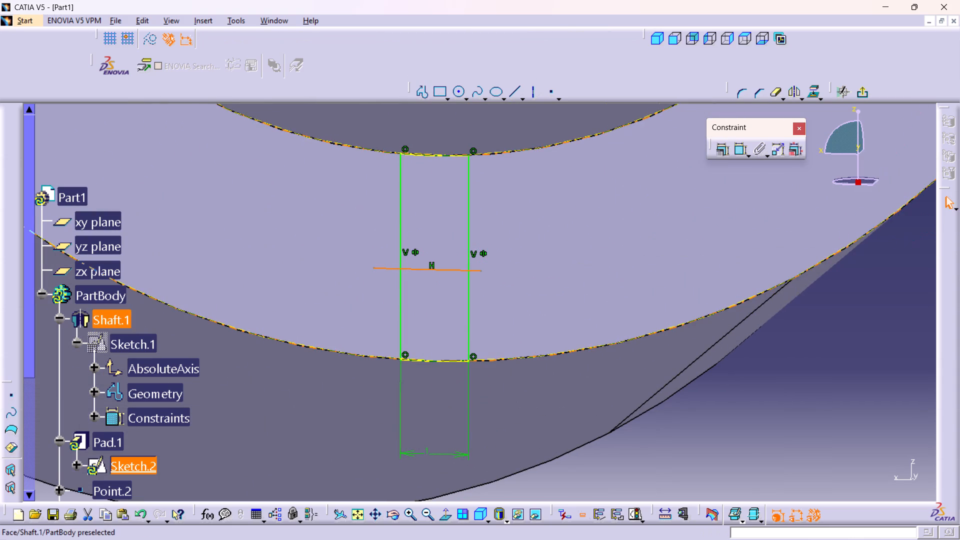
# Delete the tab profile's projected outer arc along the head's edge.
pyautogui.click(773, 359)
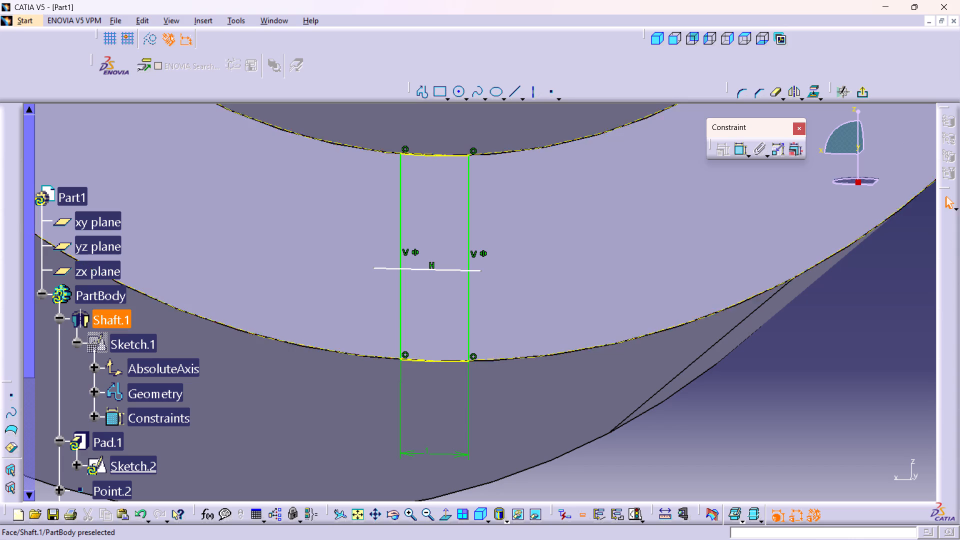
pyautogui.rightClick(455, 361)
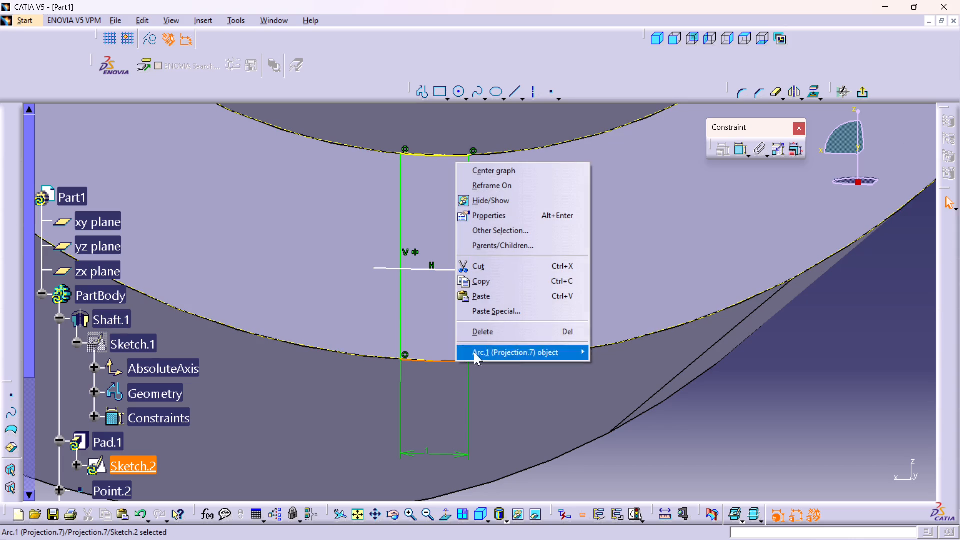
pyautogui.click(489, 334)
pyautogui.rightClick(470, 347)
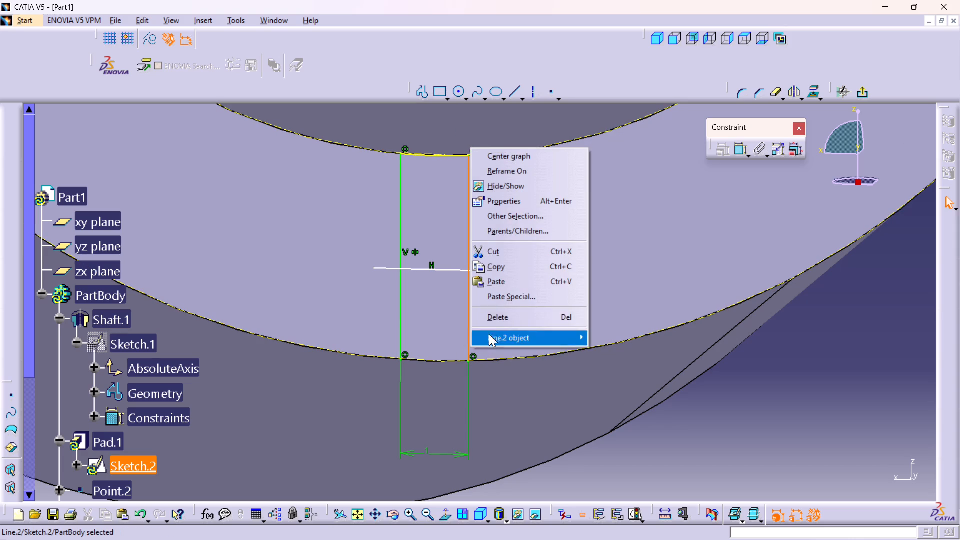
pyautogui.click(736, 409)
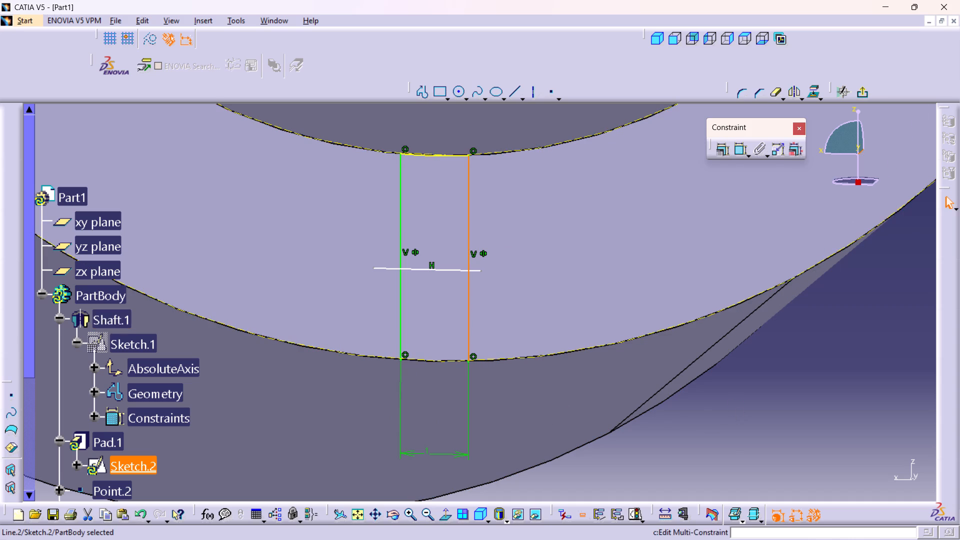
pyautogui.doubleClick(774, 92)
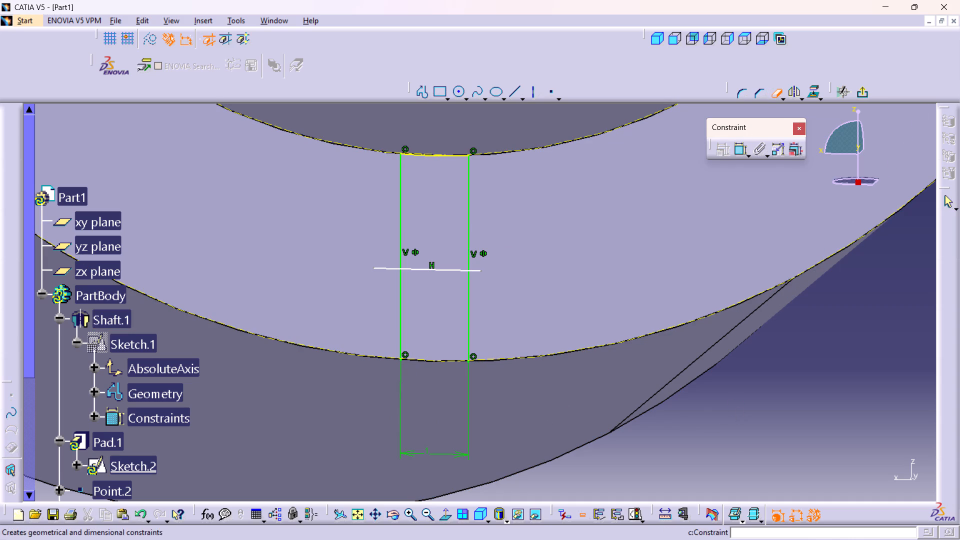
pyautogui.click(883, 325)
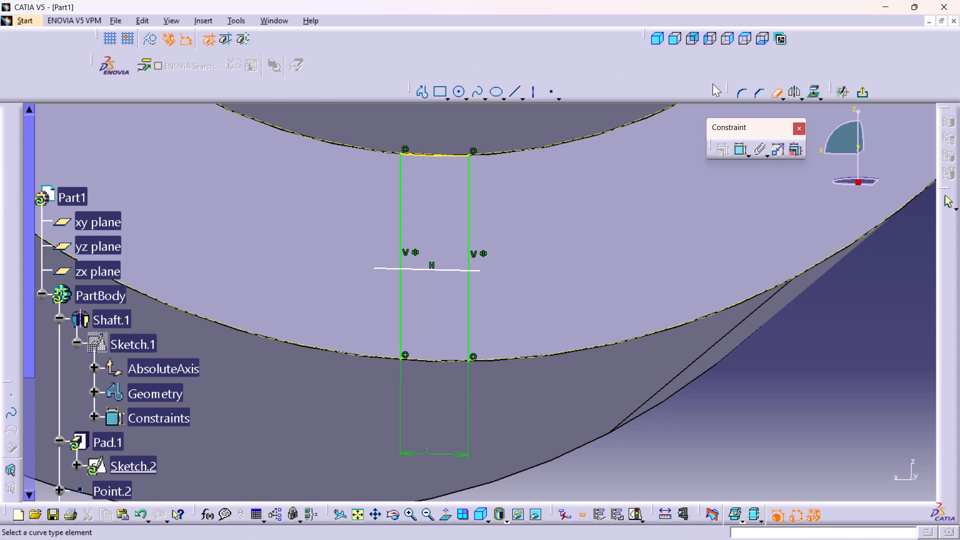
# Dimension the horizontal line from the corner point on the tab's inner arc and set the distance to 2 mm.
pyautogui.doubleClick(741, 145)
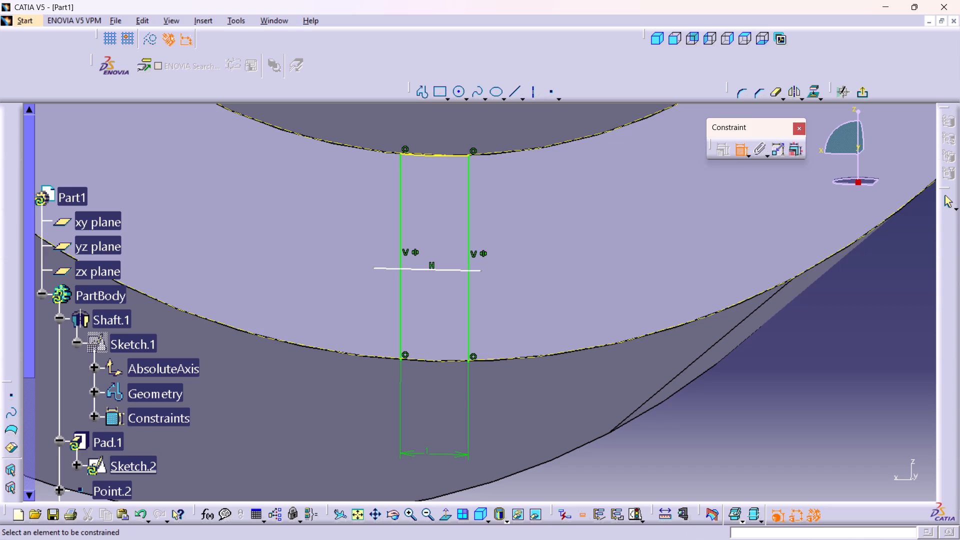
pyautogui.moveTo(471, 209); pyautogui.dragTo(456, 99, button='middle')
pyautogui.rightClick(472, 209)
pyautogui.moveTo(479, 154); pyautogui.dragTo(511, 331, button='middle')
pyautogui.moveTo(518, 225); pyautogui.dragTo(519, 310, button='middle')
pyautogui.moveTo(534, 286); pyautogui.dragTo(530, 304, button='middle')
pyautogui.moveTo(539, 234); pyautogui.dragTo(530, 303, button='middle')
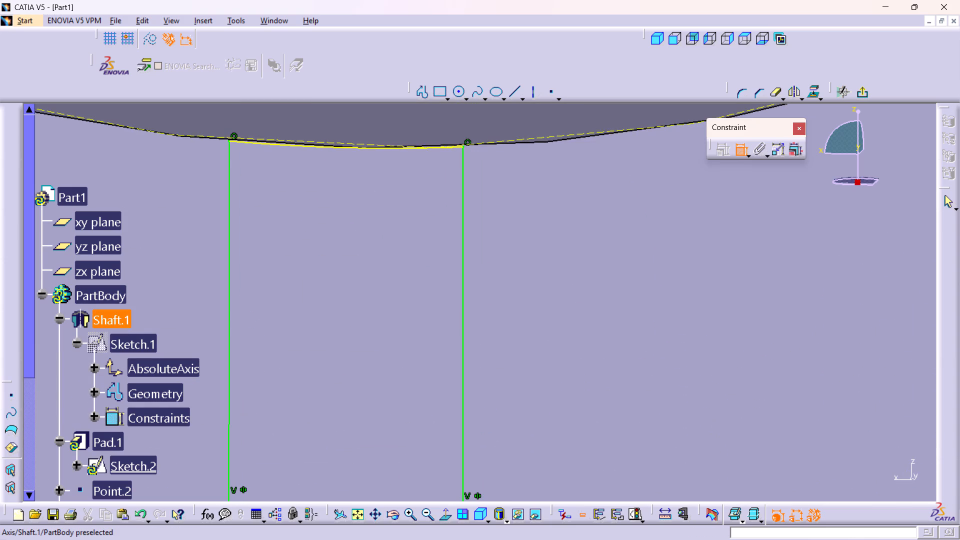
pyautogui.click(465, 147)
pyautogui.moveTo(462, 198); pyautogui.dragTo(463, 269, button='middle')
pyautogui.rightClick(464, 198)
pyautogui.scroll(-1, 464, 198)
pyautogui.click(446, 409)
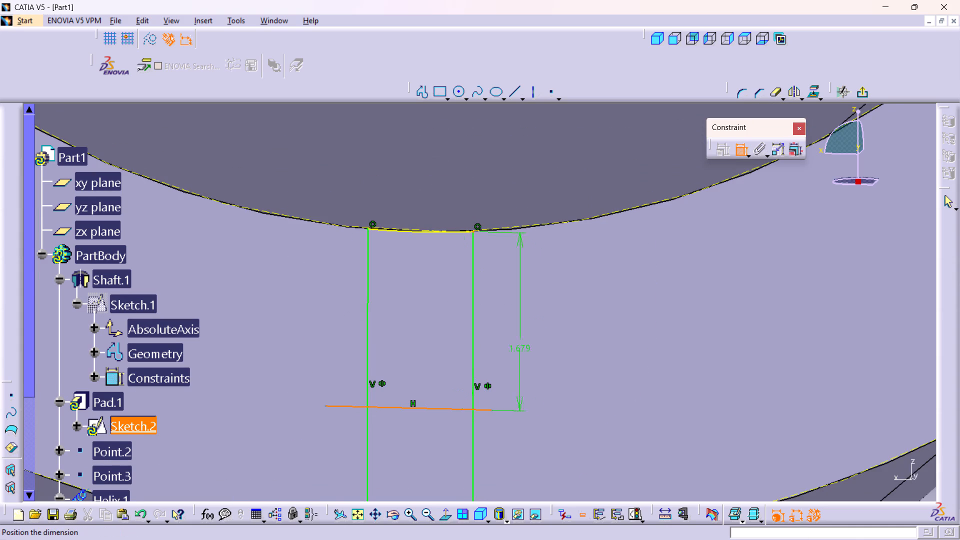
pyautogui.click(528, 321)
pyautogui.doubleClick(525, 312)
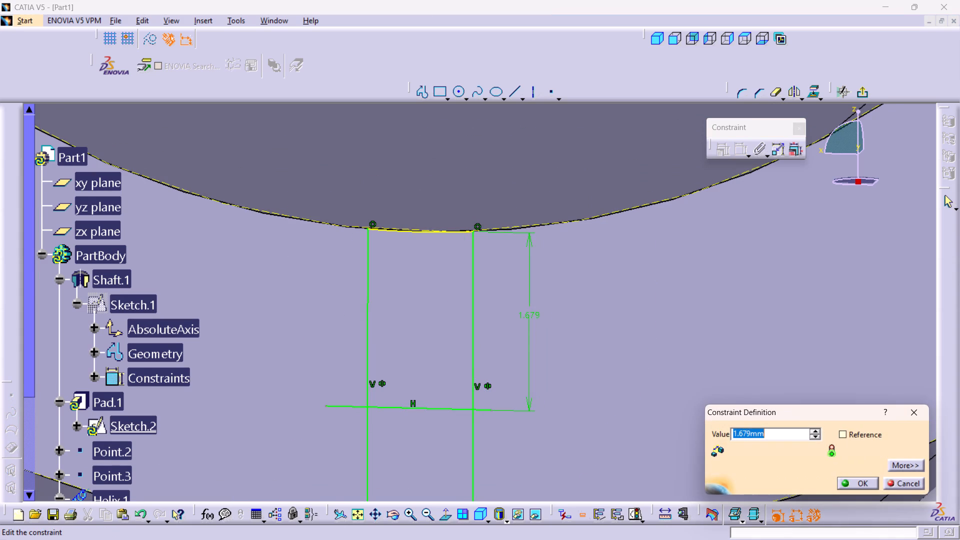
pyautogui.press('2')
pyautogui.press('Return')
# Quick Trim the tab's two side lines beyond the horizontal line and the line's overhanging ends, leaving a closed profile.
pyautogui.moveTo(543, 336); pyautogui.dragTo(540, 382, button='middle')
pyautogui.rightClick(543, 336)
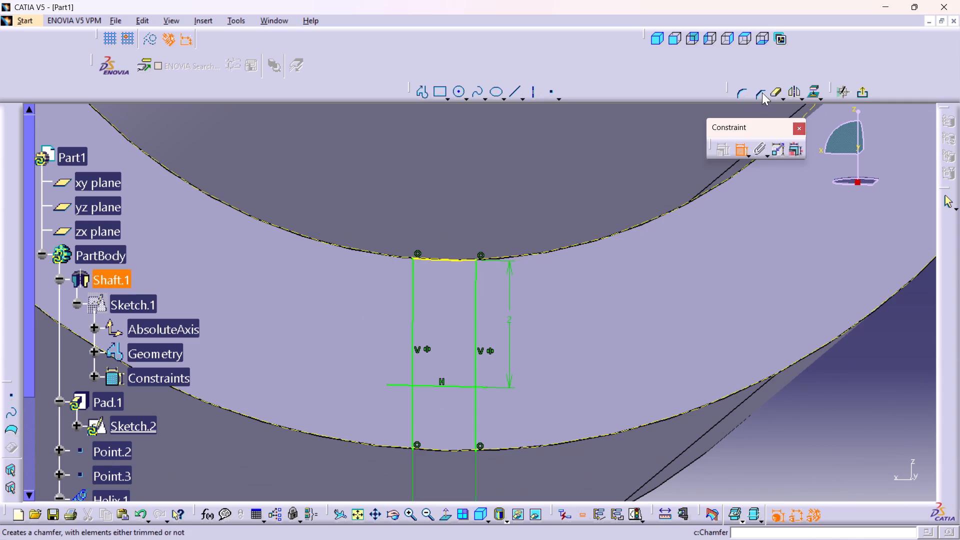
pyautogui.doubleClick(774, 97)
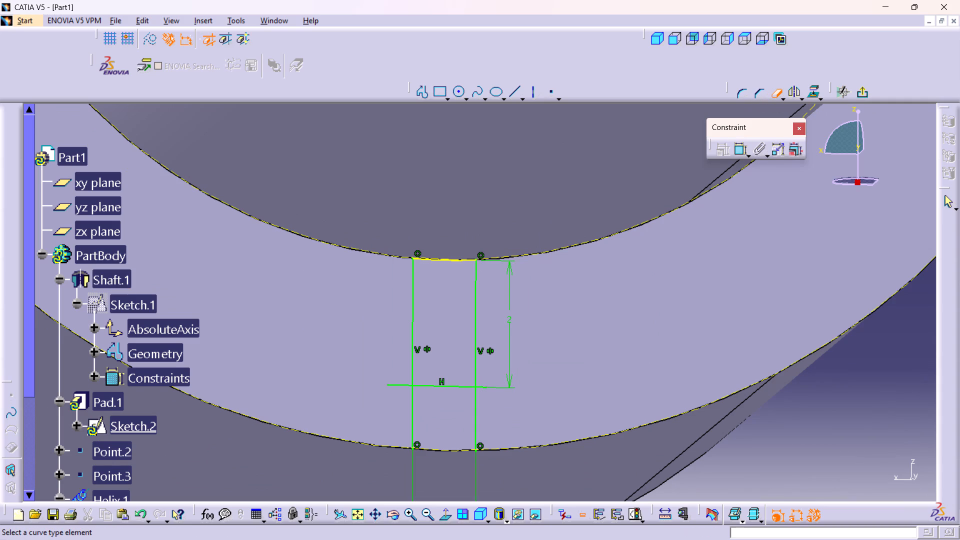
pyautogui.click(479, 409)
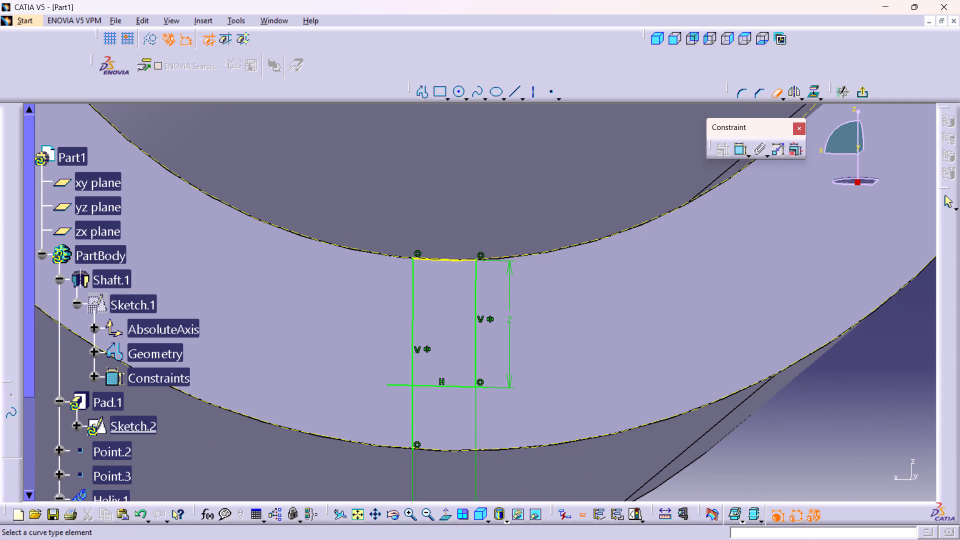
pyautogui.click(487, 388)
pyautogui.click(487, 386)
pyautogui.click(482, 388)
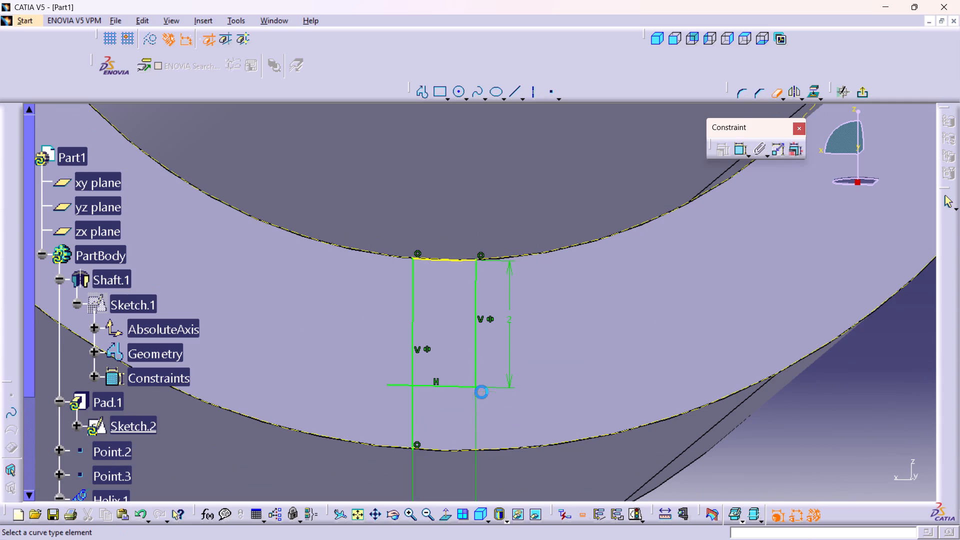
pyautogui.click(411, 391)
pyautogui.click(406, 385)
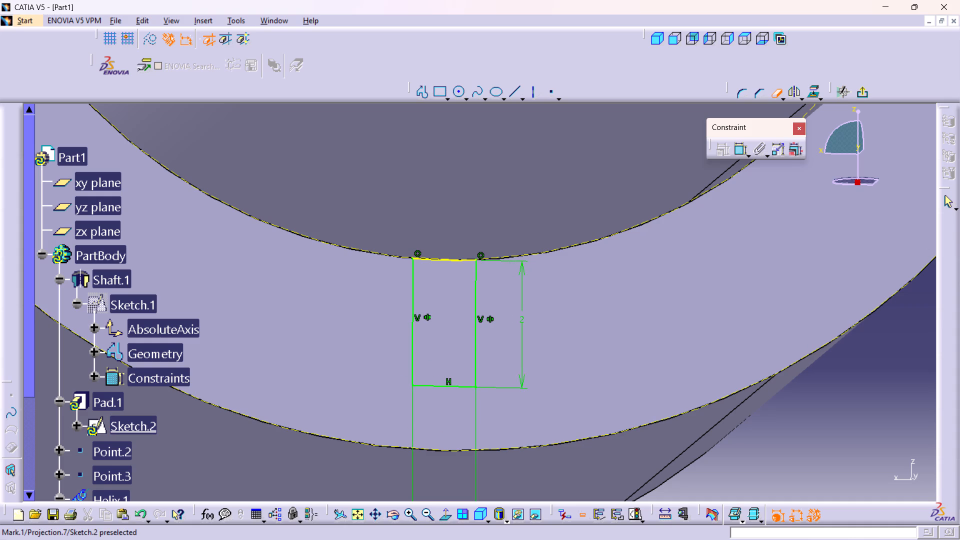
# Set the tab profile's width between its two vertical sides to 2 mm and exit the sketch.
pyautogui.moveTo(584, 310); pyautogui.dragTo(589, 346, button='middle')
pyautogui.rightClick(584, 310)
pyautogui.doubleClick(453, 455)
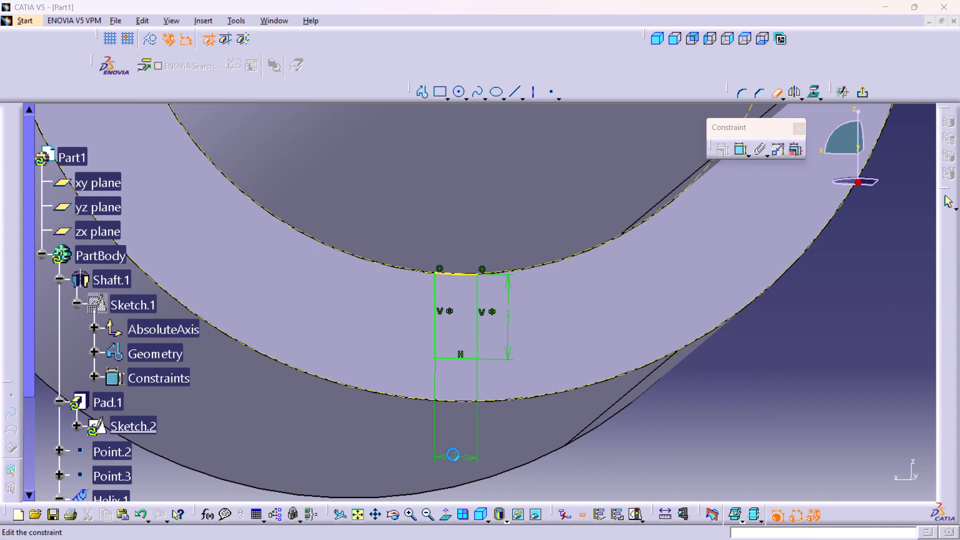
pyautogui.press('2')
pyautogui.press('Return')
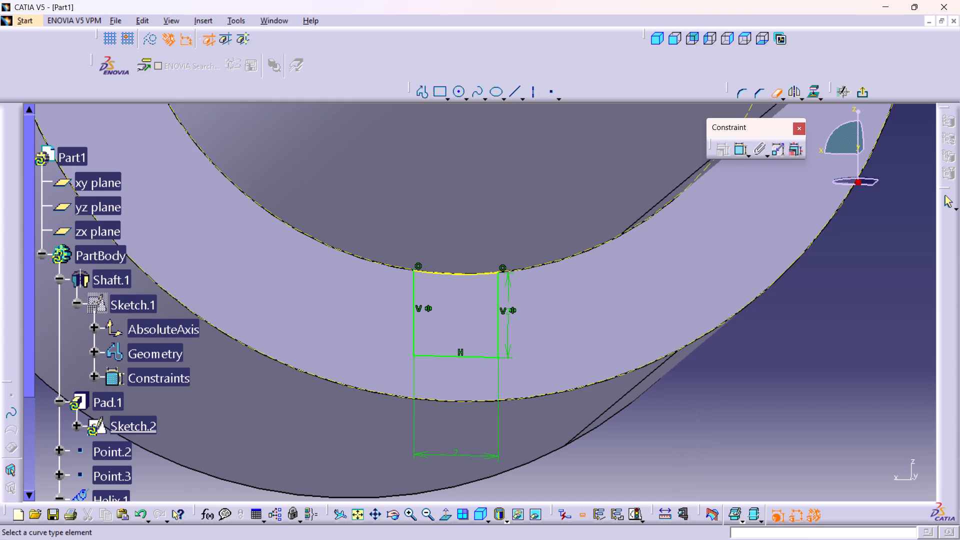
pyautogui.click(858, 91)
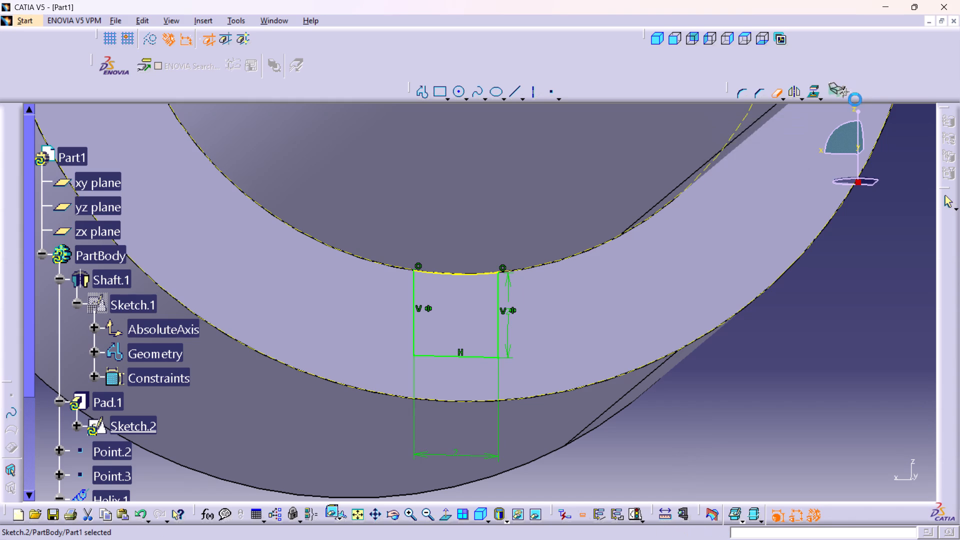
pyautogui.click(759, 389)
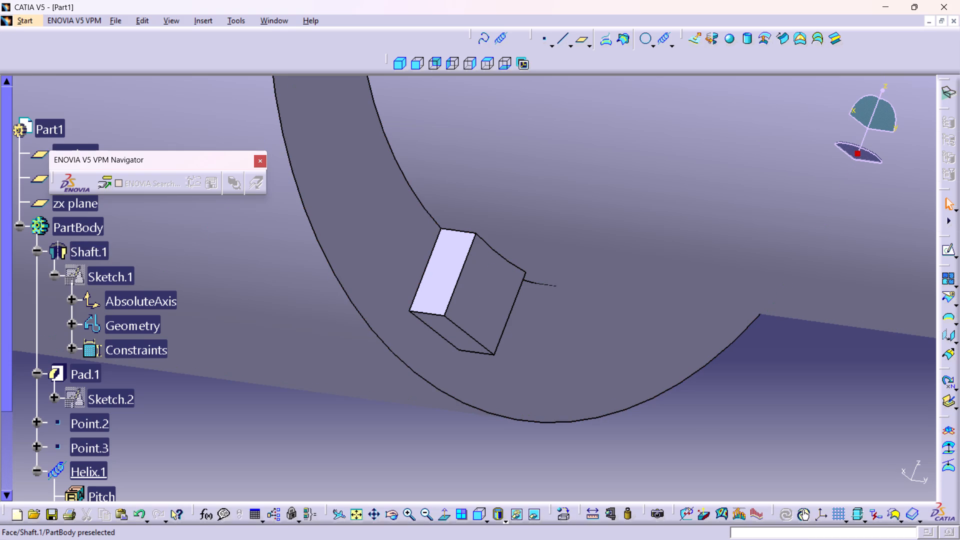
# Examine the resized tab beneath the head and the helix curve around the shank's free end.
pyautogui.moveTo(542, 233); pyautogui.dragTo(541, 233, button='middle')
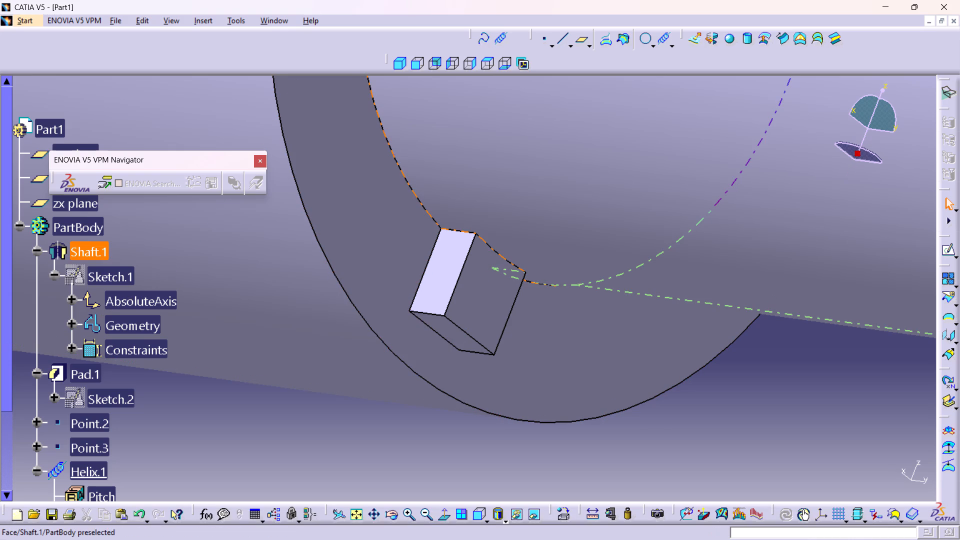
pyautogui.moveTo(541, 233); pyautogui.dragTo(542, 318, button='middle')
pyautogui.rightClick(541, 233)
pyautogui.moveTo(569, 237); pyautogui.dragTo(573, 318, button='middle')
pyautogui.rightClick(569, 237)
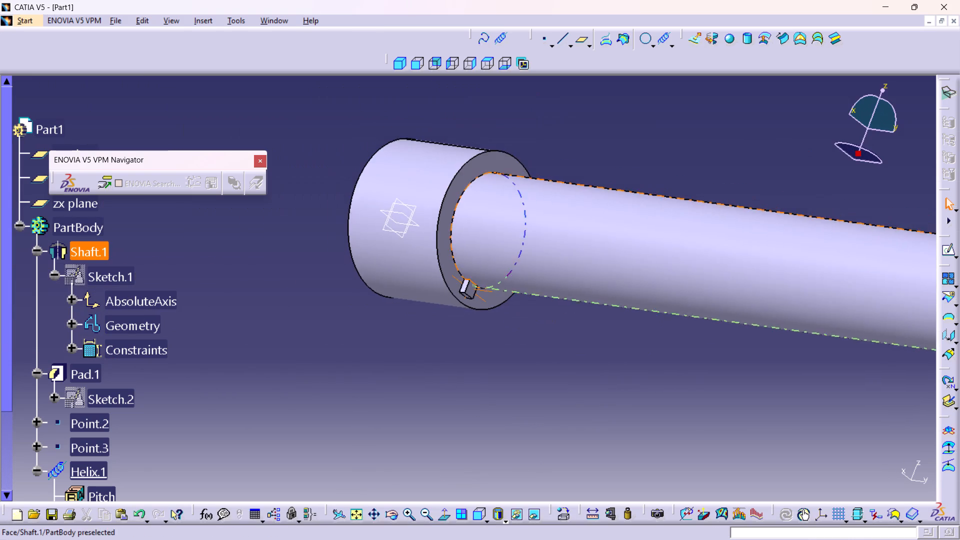
pyautogui.moveTo(573, 318); pyautogui.dragTo(579, 321, button='middle')
pyautogui.moveTo(678, 285); pyautogui.dragTo(478, 304, button='middle')
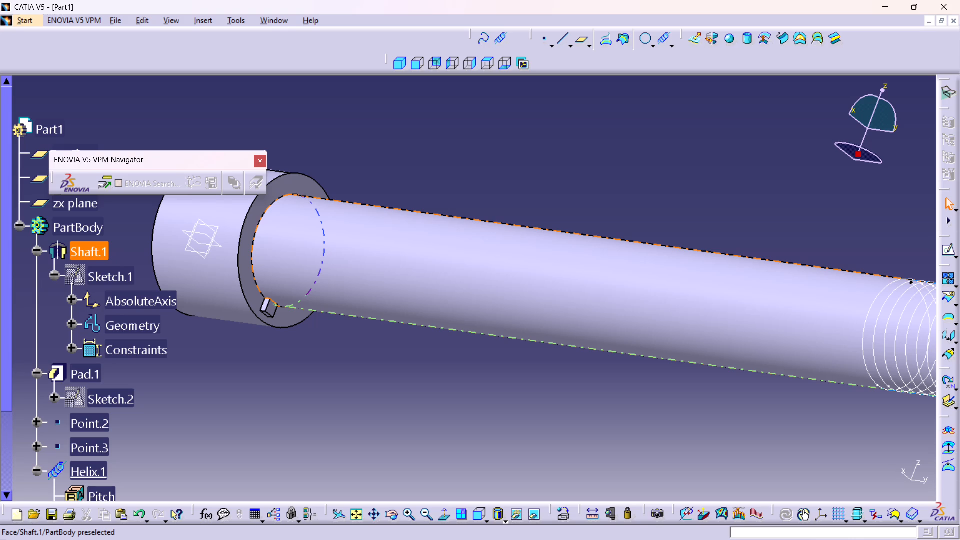
pyautogui.moveTo(490, 296); pyautogui.dragTo(511, 373, button='middle')
pyautogui.rightClick(490, 295)
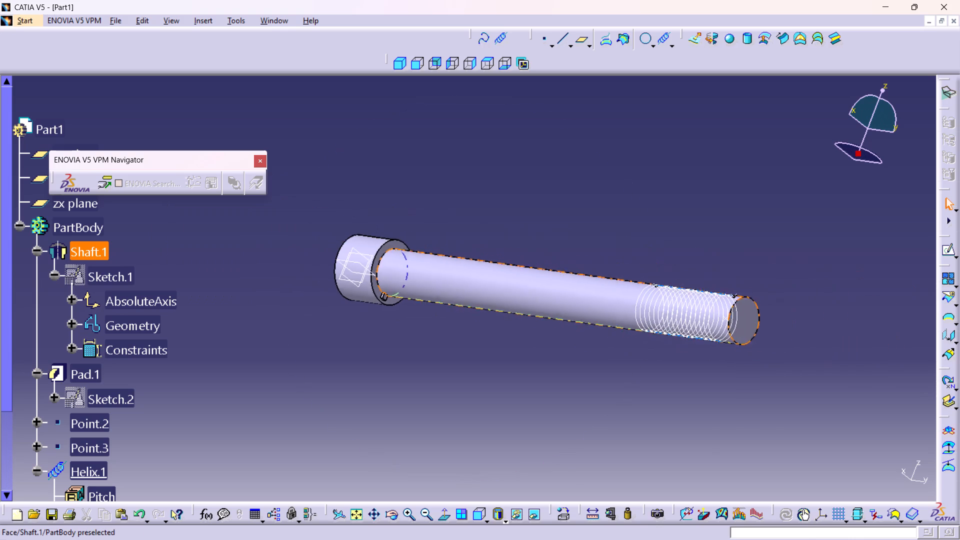
pyautogui.moveTo(511, 373); pyautogui.dragTo(511, 375, button='middle')
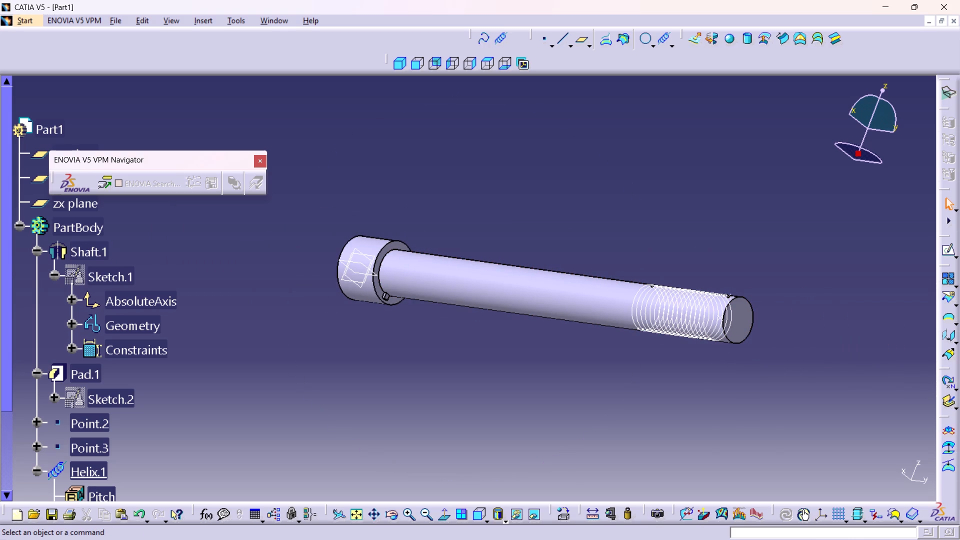
pyautogui.moveTo(676, 348); pyautogui.dragTo(600, 264, button='middle')
pyautogui.rightClick(676, 348)
pyautogui.moveTo(643, 333); pyautogui.dragTo(301, 275, button='middle')
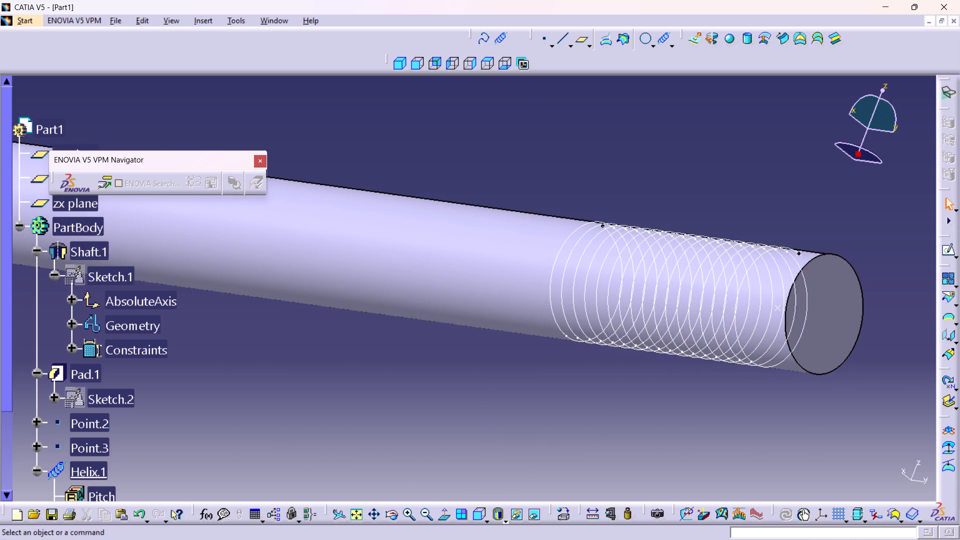
pyautogui.moveTo(530, 216); pyautogui.dragTo(481, 299, button='middle')
pyautogui.rightClick(530, 216)
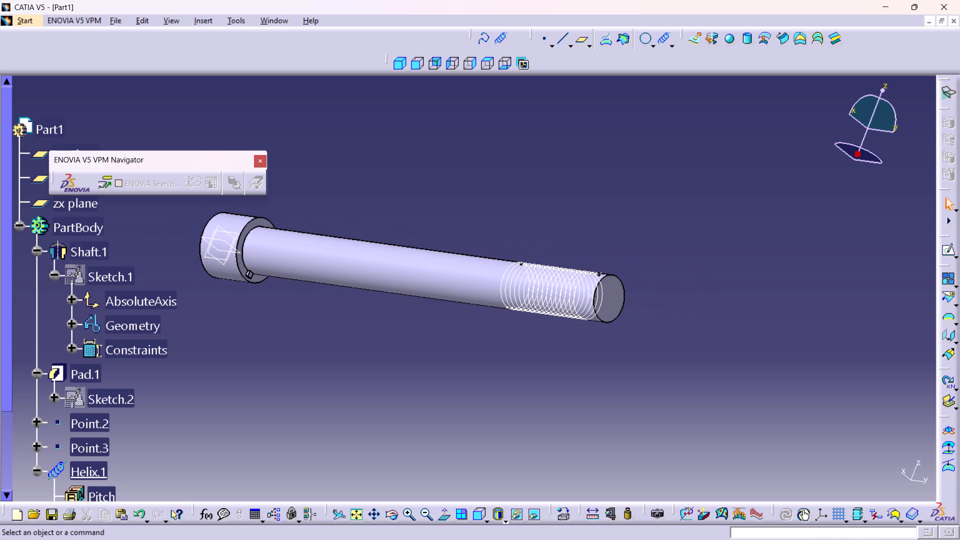
pyautogui.moveTo(480, 232); pyautogui.dragTo(409, 309, button='middle')
pyautogui.moveTo(480, 231); pyautogui.dragTo(409, 309, button='right')
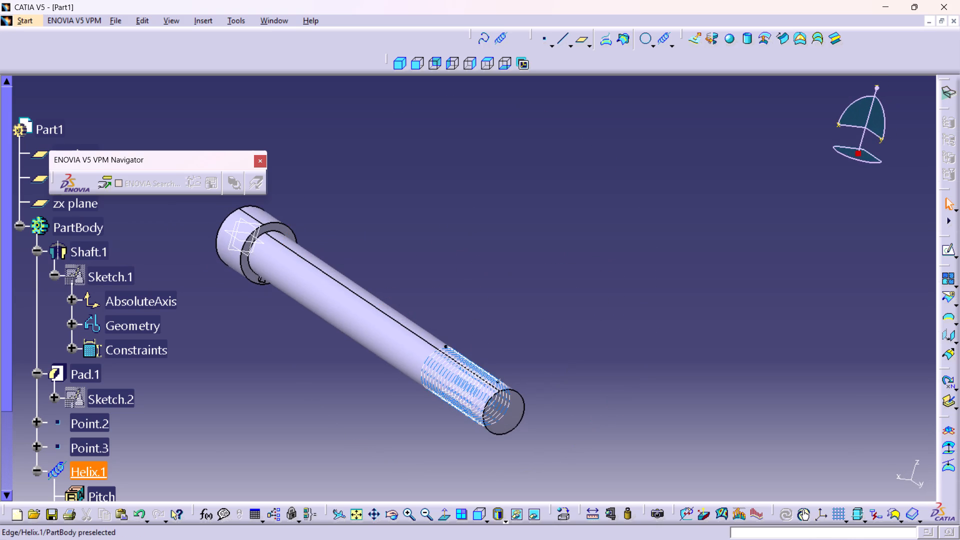
pyautogui.moveTo(525, 365); pyautogui.dragTo(509, 285, button='middle')
pyautogui.rightClick(525, 365)
pyautogui.moveTo(542, 385); pyautogui.dragTo(551, 123, button='middle')
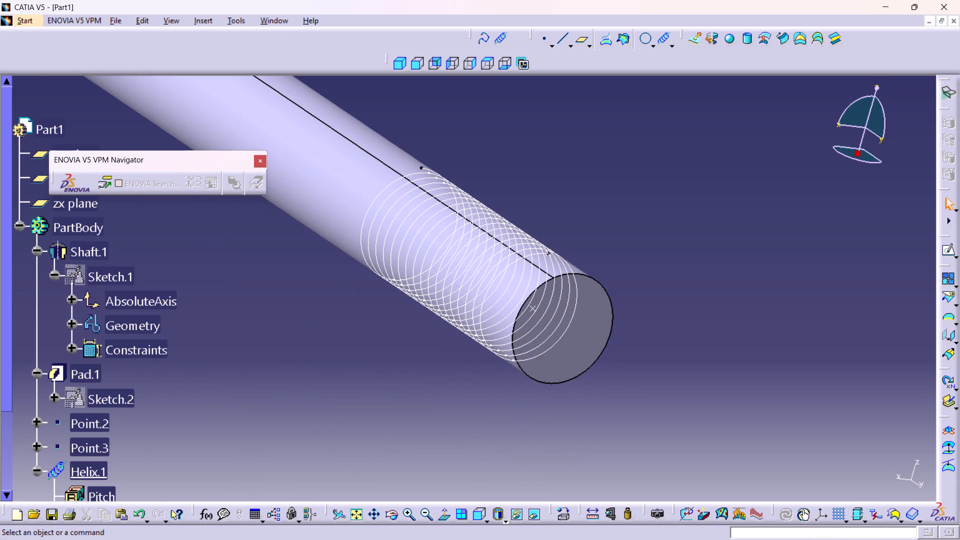
pyautogui.moveTo(568, 239); pyautogui.dragTo(561, 141, button='middle')
pyautogui.rightClick(568, 239)
pyautogui.moveTo(608, 224); pyautogui.dragTo(608, 222, button='middle')
pyautogui.rightClick(608, 224)
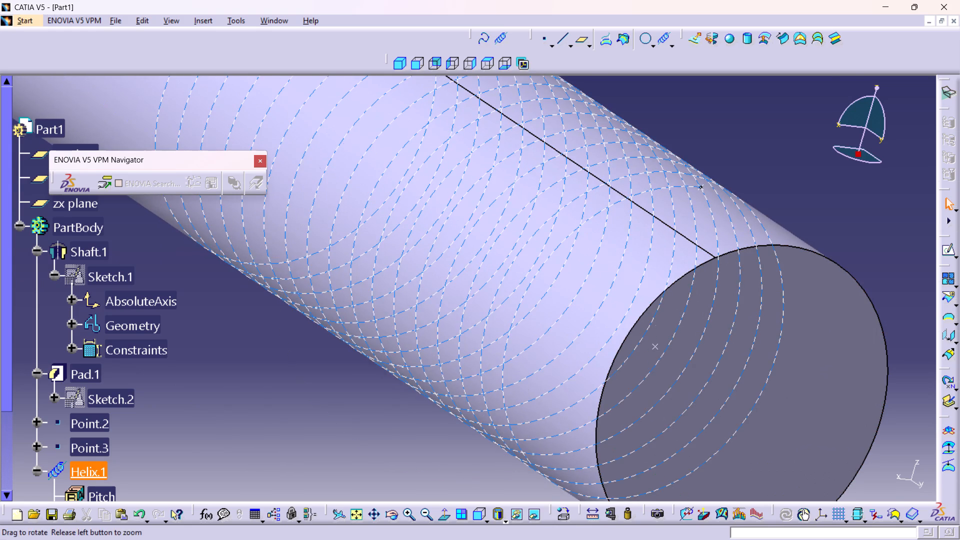
pyautogui.moveTo(608, 222); pyautogui.dragTo(591, 162, button='middle')
pyautogui.moveTo(662, 179); pyautogui.dragTo(294, 252, button='middle')
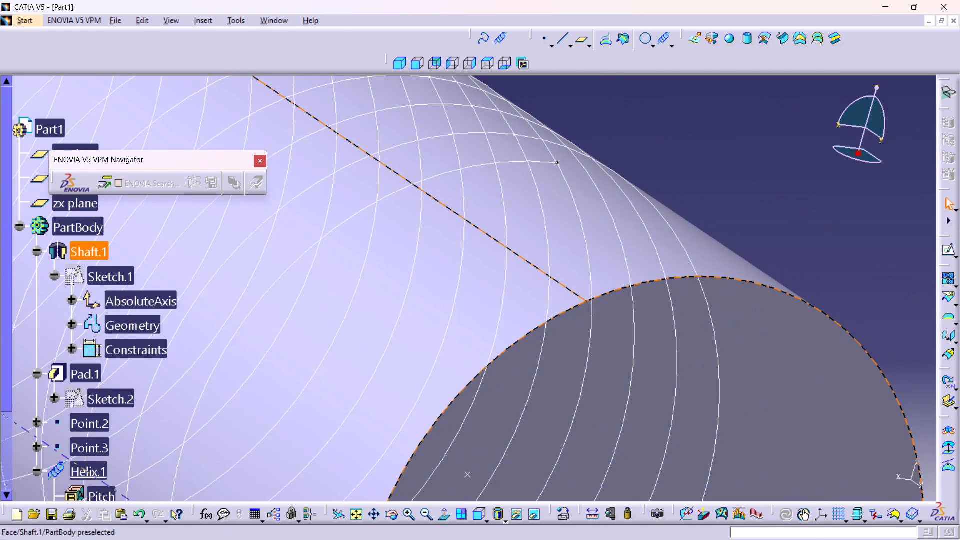
# Switch to the Part Design workbench for Part1.
pyautogui.scroll(-1, 64, 209)
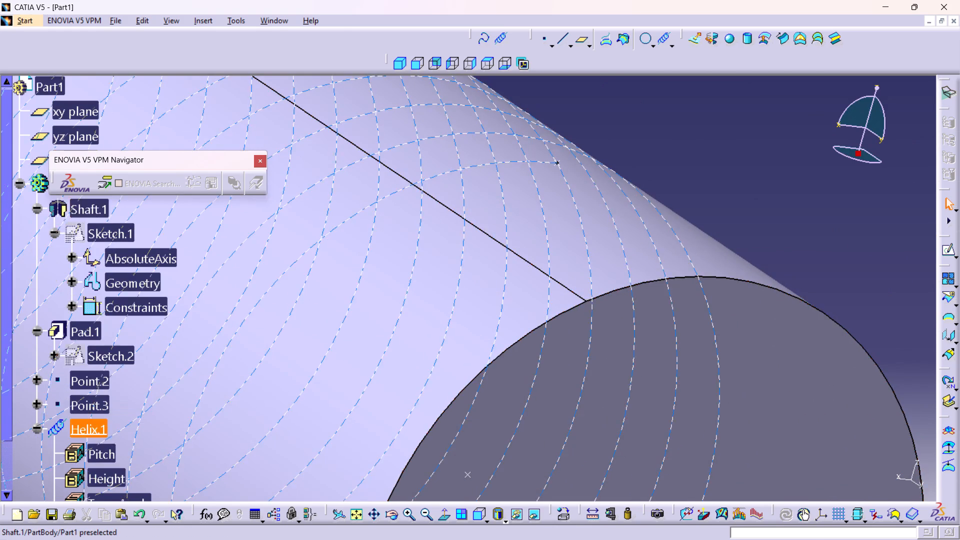
pyautogui.scroll(-1, 64, 225)
pyautogui.click(2, 107)
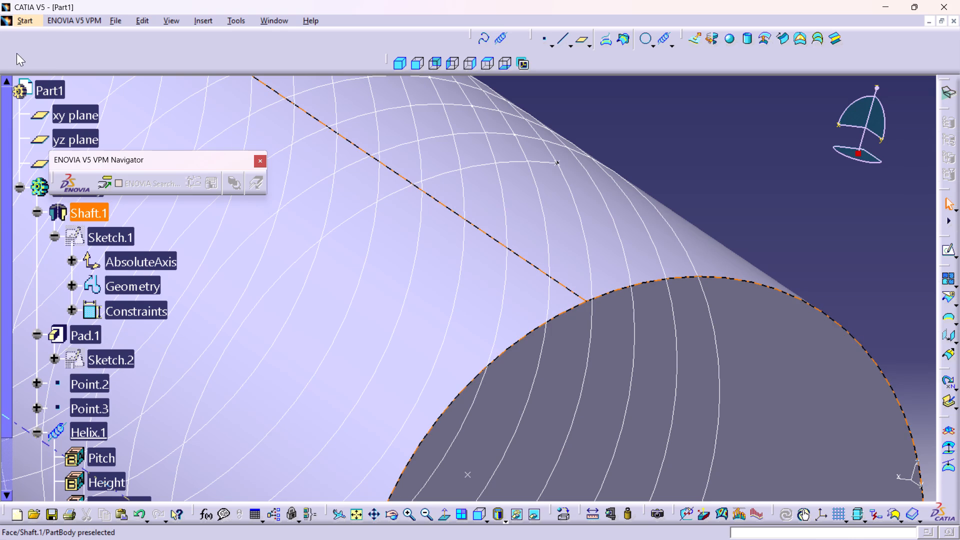
pyautogui.click(23, 17)
pyautogui.click(66, 53)
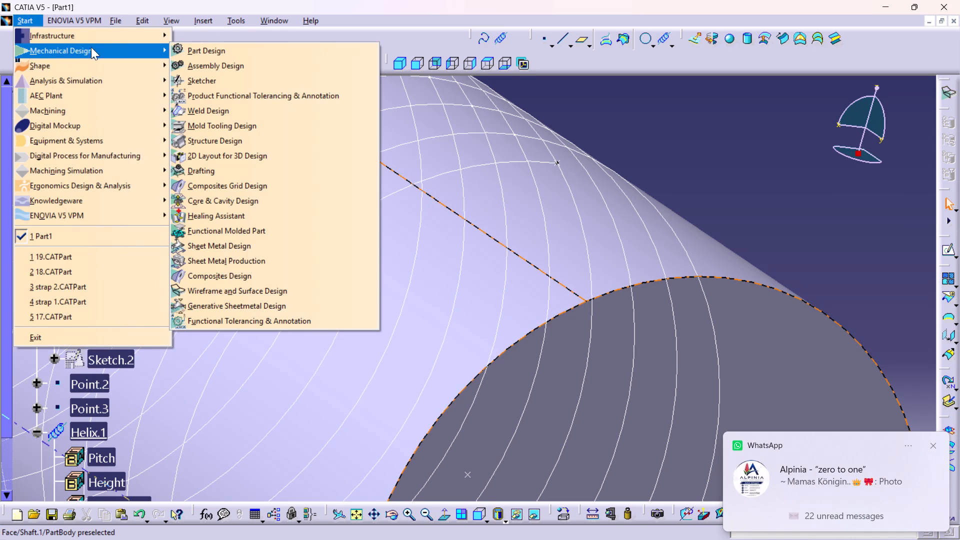
pyautogui.click(196, 47)
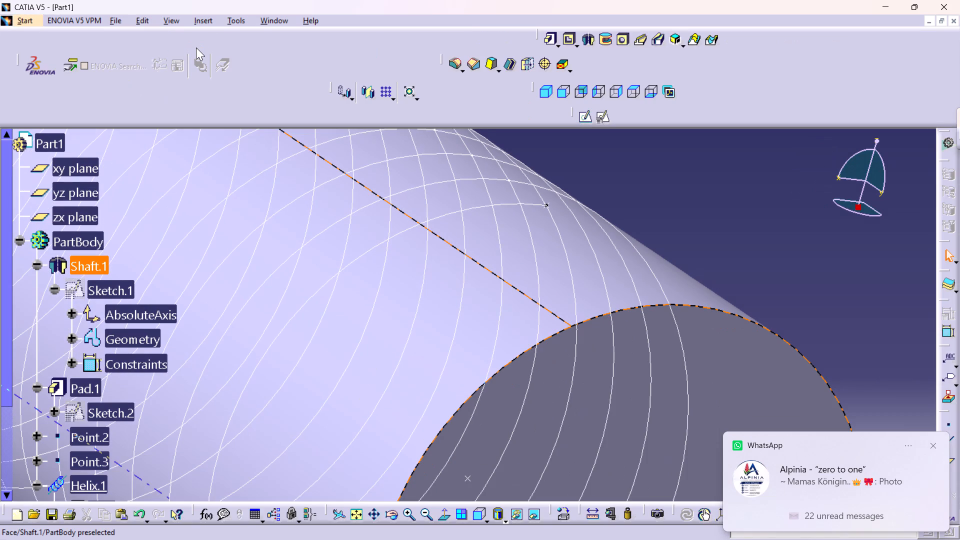
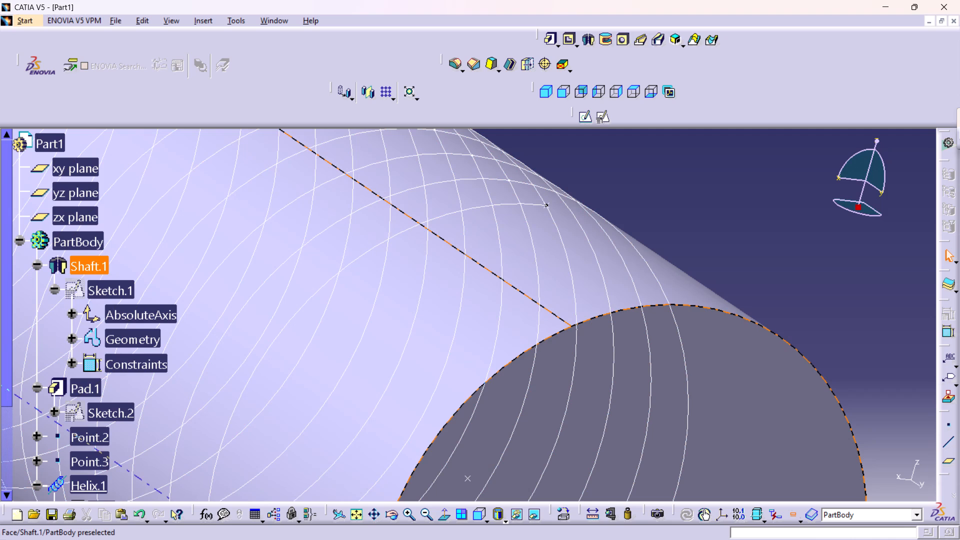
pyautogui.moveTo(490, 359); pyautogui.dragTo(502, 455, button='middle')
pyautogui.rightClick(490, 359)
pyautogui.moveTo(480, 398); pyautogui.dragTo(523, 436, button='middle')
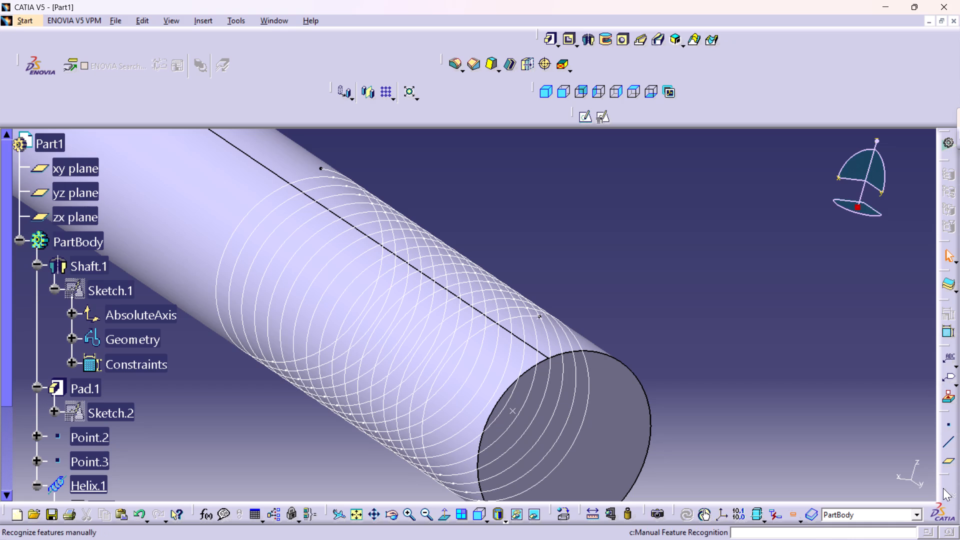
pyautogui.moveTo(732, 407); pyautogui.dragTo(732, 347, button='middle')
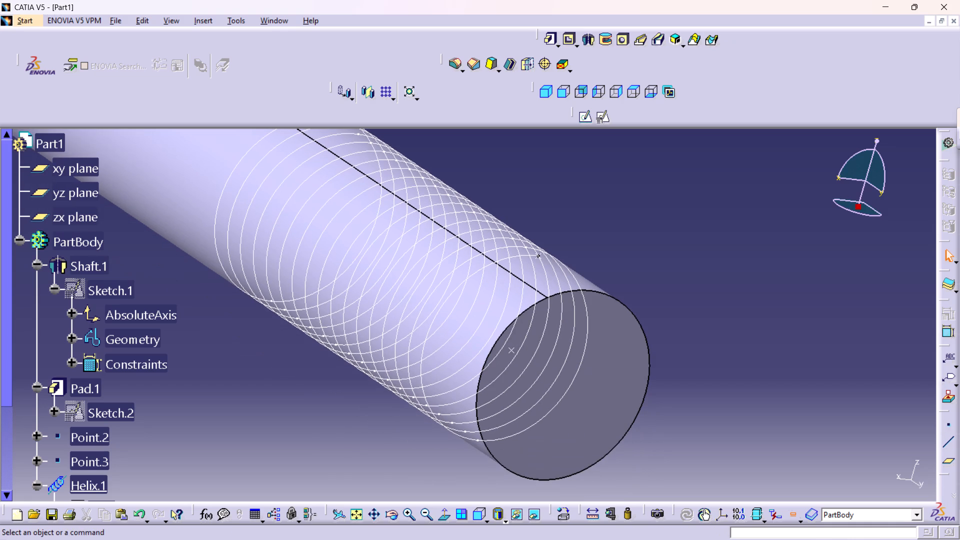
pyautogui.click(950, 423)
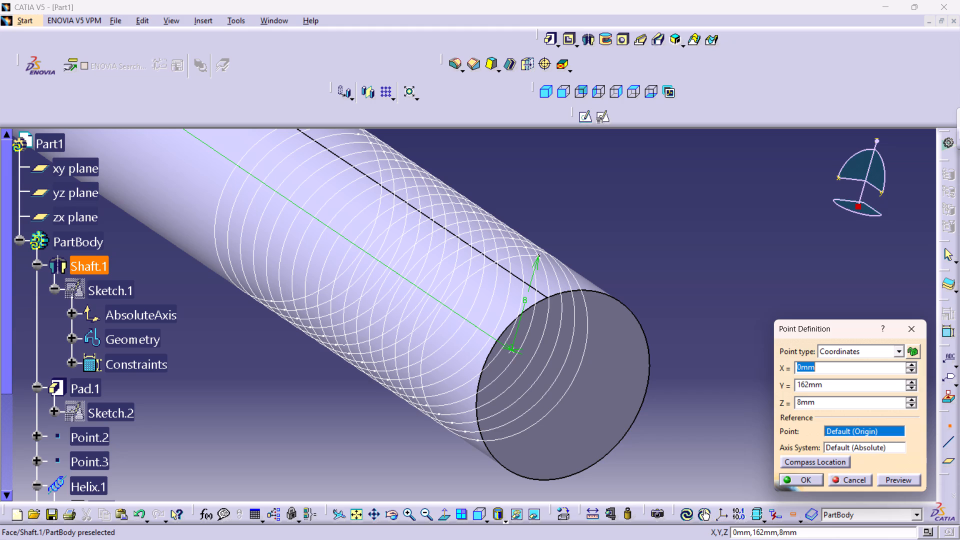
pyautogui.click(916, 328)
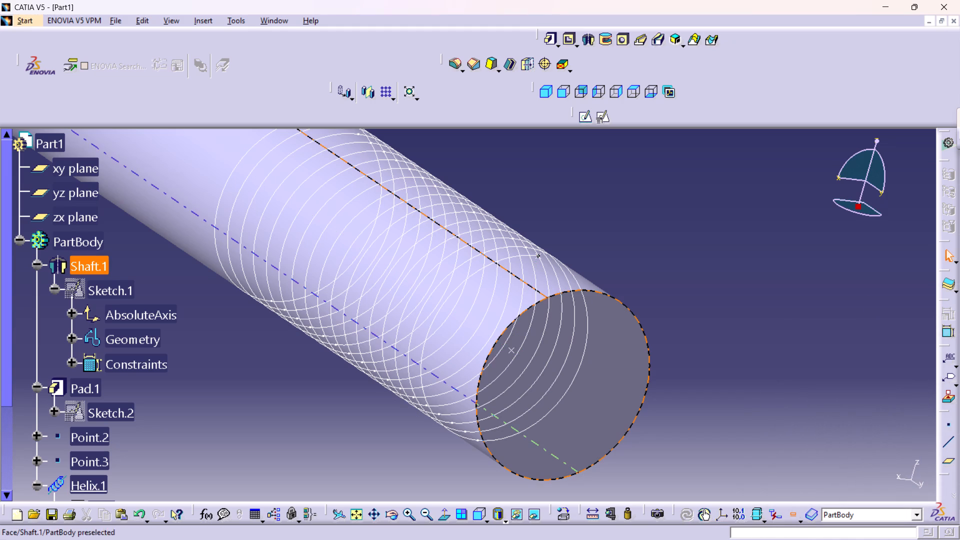
# Switch to the Wireframe and Surface Design workbench.
pyautogui.click(22, 19)
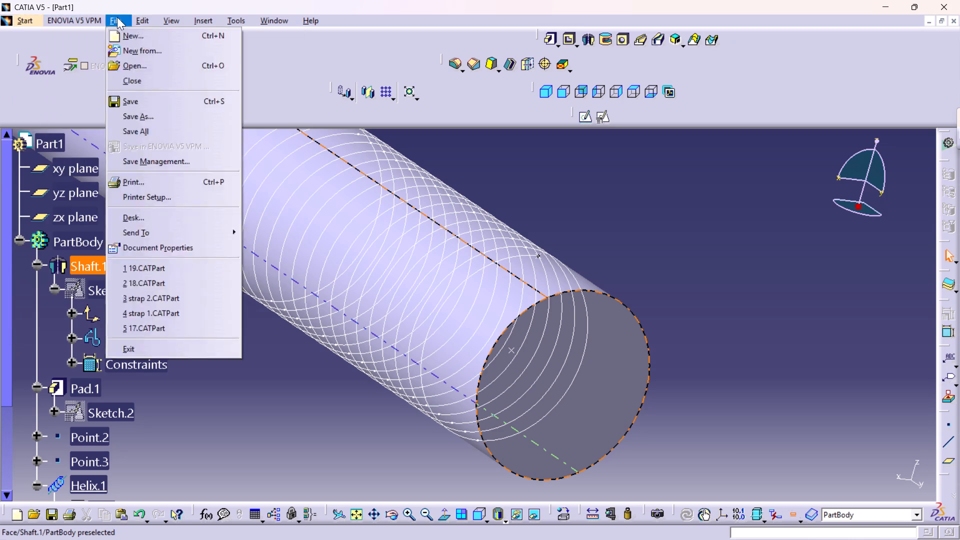
pyautogui.click(33, 21)
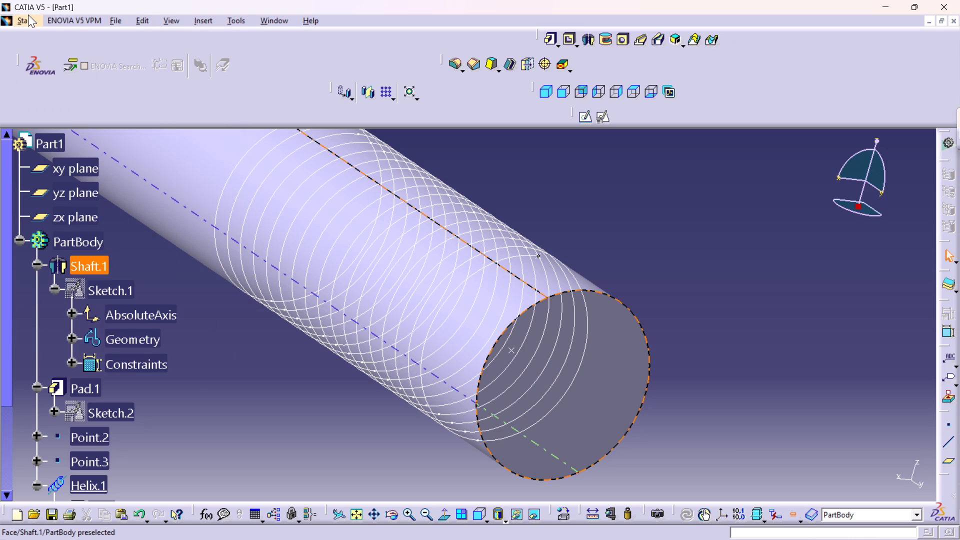
pyautogui.click(28, 19)
pyautogui.click(75, 50)
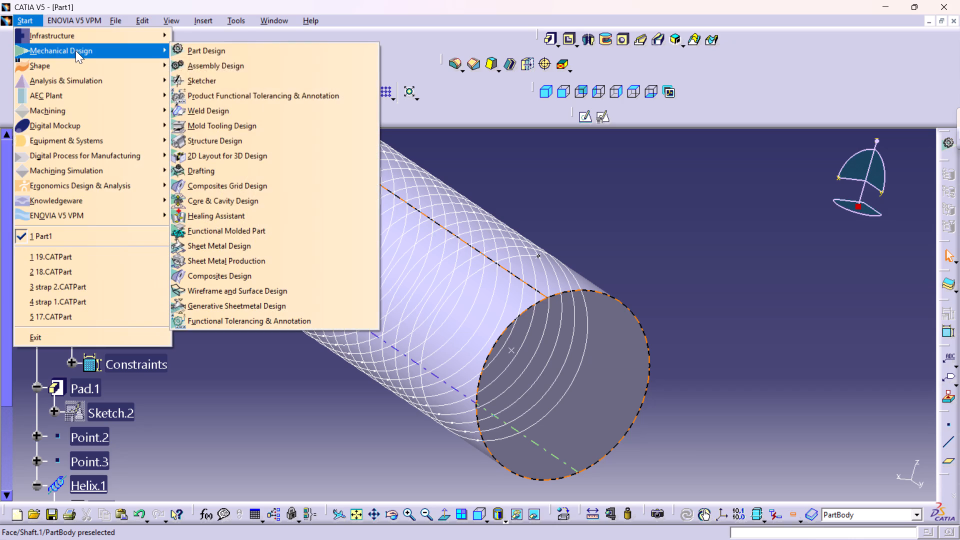
pyautogui.click(242, 290)
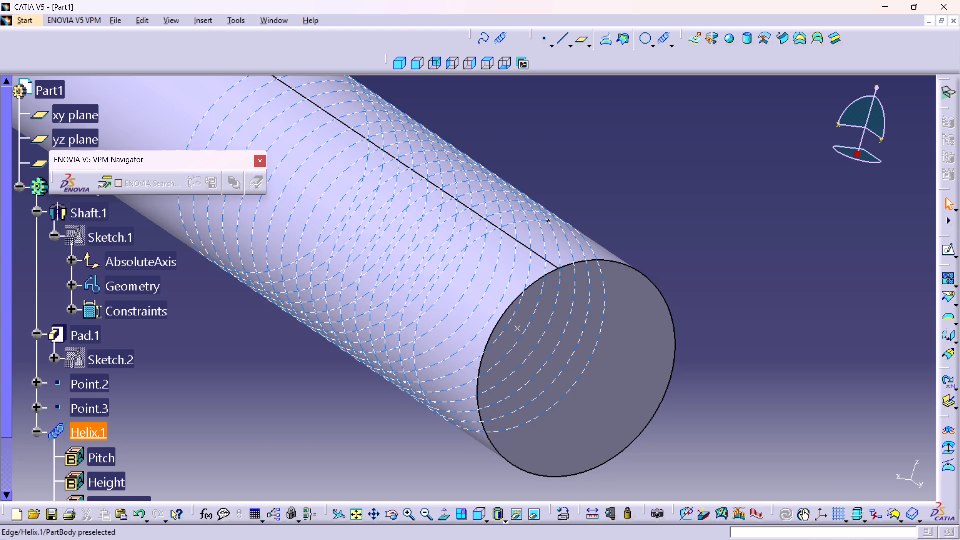
# Examine the helix curve and its reference points around the shank's free end.
pyautogui.moveTo(386, 183); pyautogui.dragTo(331, 259, button='middle')
pyautogui.moveTo(386, 183); pyautogui.dragTo(331, 259, button='right')
pyautogui.moveTo(329, 316); pyautogui.dragTo(500, 58, button='middle')
pyautogui.moveTo(487, 251); pyautogui.dragTo(531, 170, button='middle')
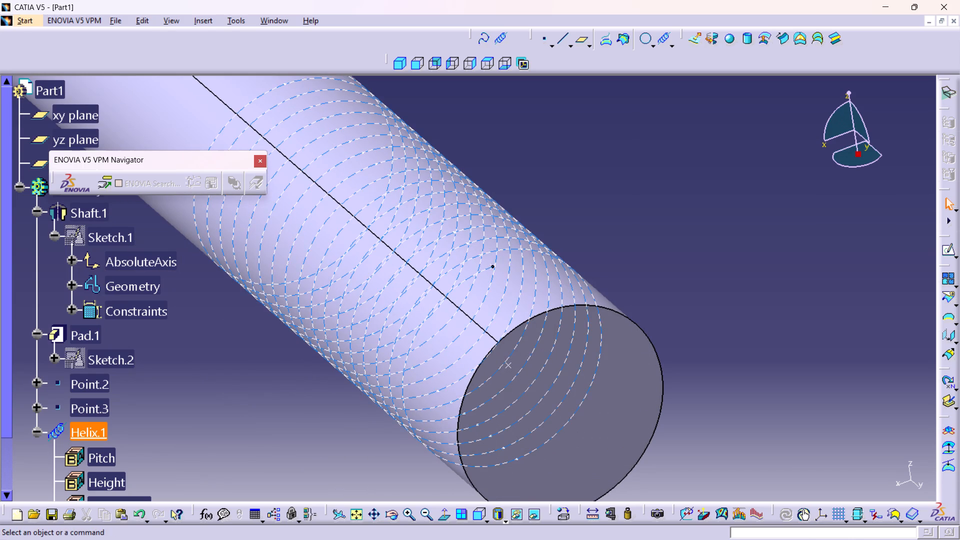
pyautogui.scroll(-2, 91, 302)
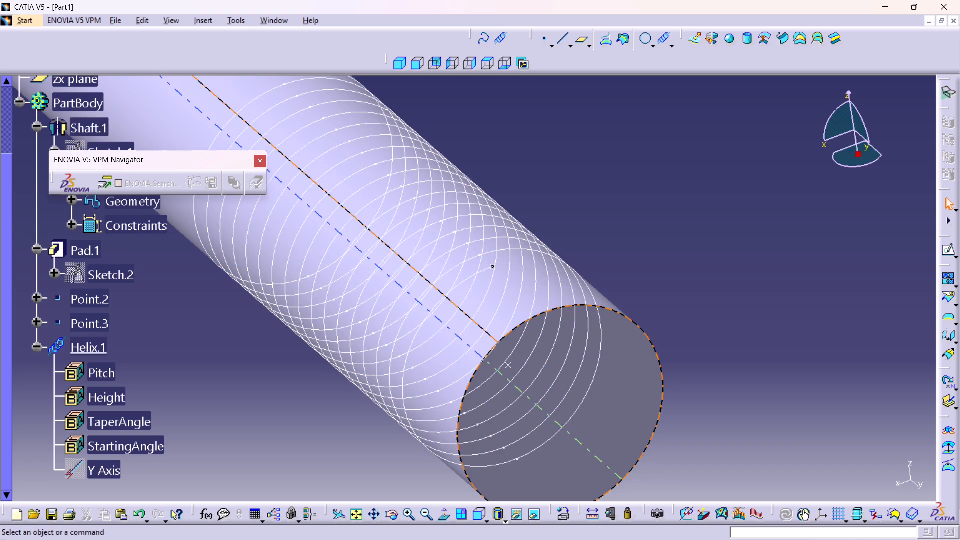
pyautogui.moveTo(446, 381); pyautogui.dragTo(603, 424, button='middle')
pyautogui.rightClick(509, 332)
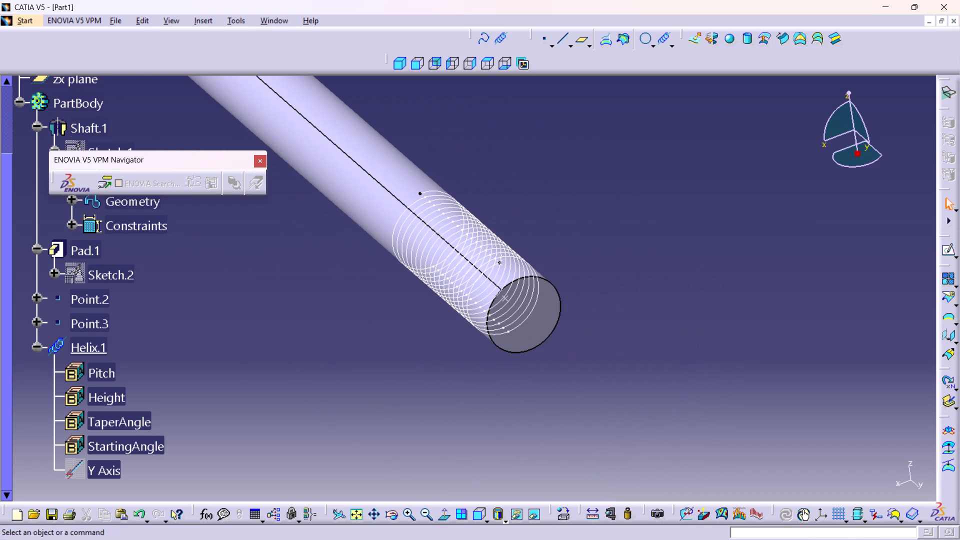
pyautogui.moveTo(373, 200); pyautogui.dragTo(478, 345, button='middle')
pyautogui.rightClick(373, 200)
pyautogui.moveTo(429, 249); pyautogui.dragTo(388, 117, button='middle')
pyautogui.rightClick(429, 249)
pyautogui.moveTo(369, 195); pyautogui.dragTo(378, 241, button='middle')
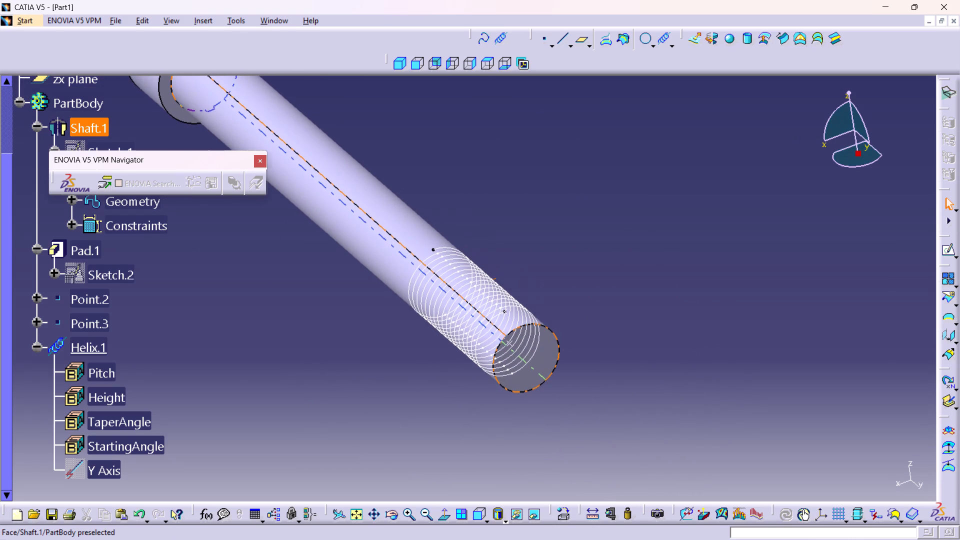
pyautogui.moveTo(378, 241); pyautogui.dragTo(378, 241, button='middle')
# Delete Point.2, the reference point at the centre of the helix near the shank's free end.
pyautogui.moveTo(530, 387); pyautogui.dragTo(502, 274, button='middle')
pyautogui.rightClick(530, 387)
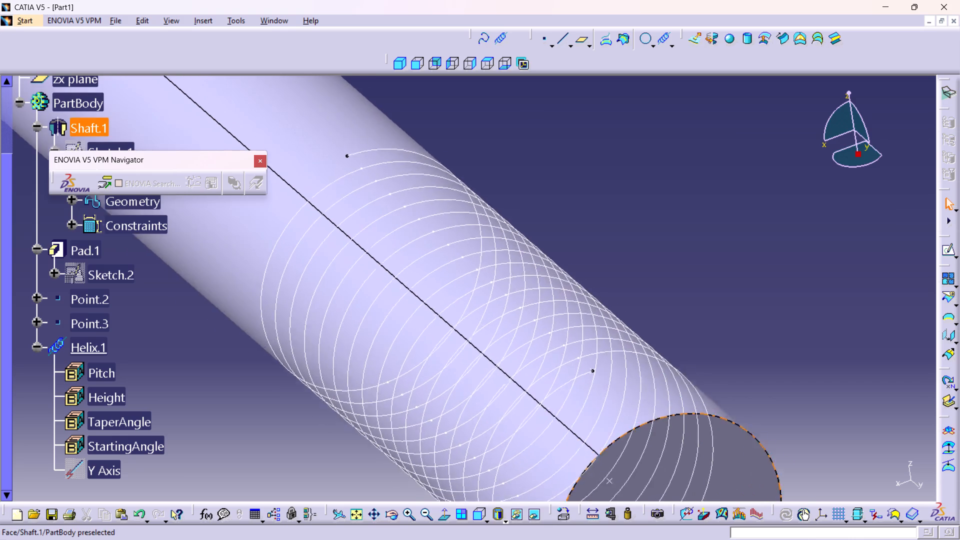
pyautogui.moveTo(502, 274); pyautogui.dragTo(500, 269, button='middle')
pyautogui.moveTo(549, 393); pyautogui.dragTo(462, 247, button='middle')
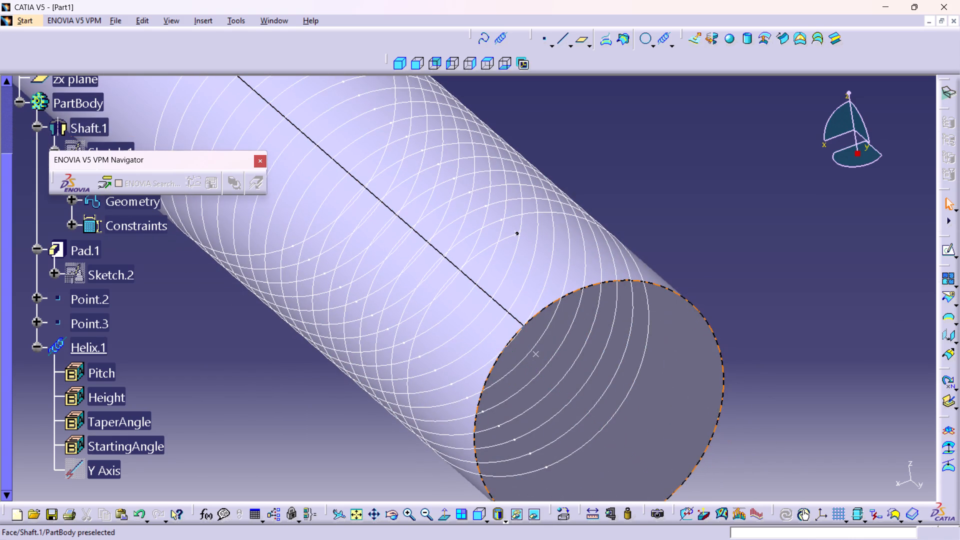
pyautogui.rightClick(534, 356)
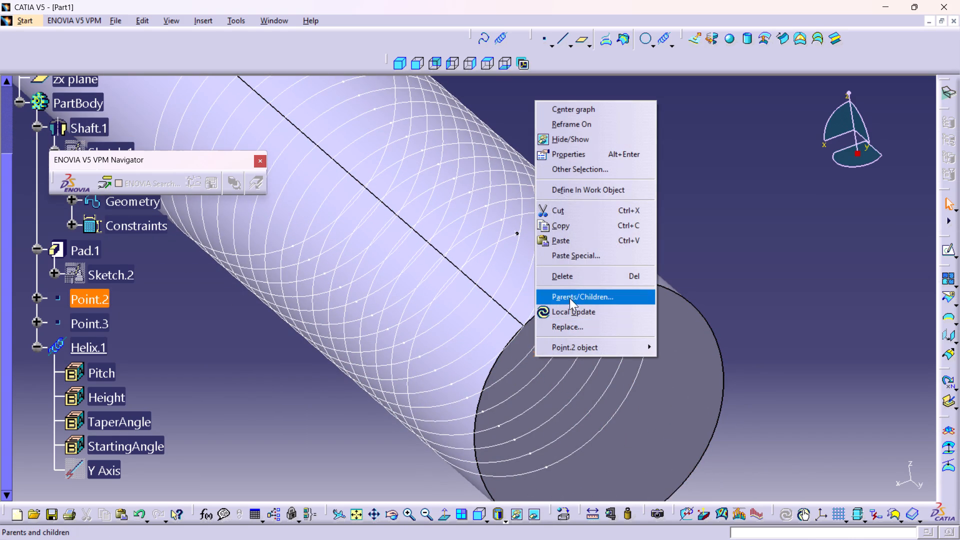
pyautogui.click(577, 277)
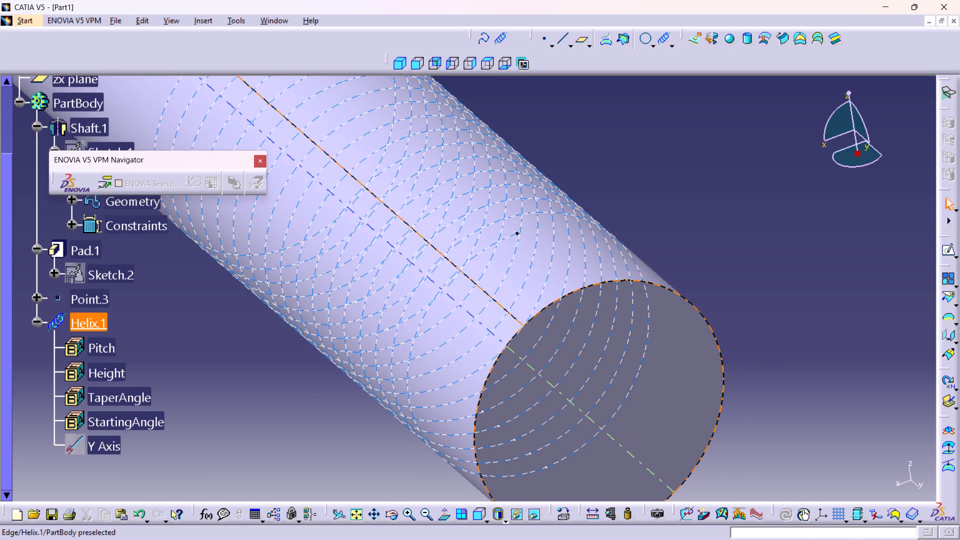
# Examine the shank between the head and the helix curve at its free end.
pyautogui.moveTo(369, 281); pyautogui.dragTo(471, 431, button='middle')
pyautogui.rightClick(369, 281)
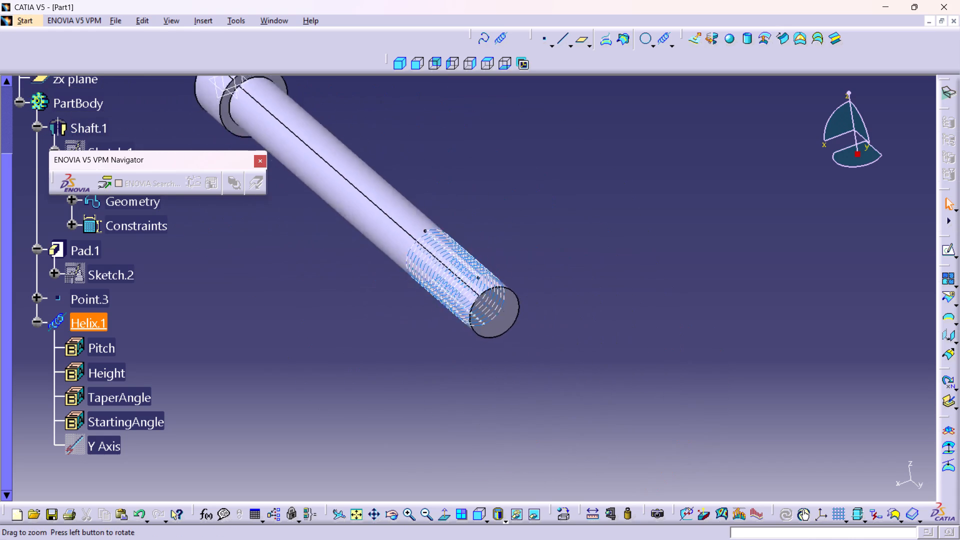
pyautogui.moveTo(471, 431); pyautogui.dragTo(477, 441, button='middle')
pyautogui.moveTo(371, 286); pyautogui.dragTo(425, 368, button='middle')
pyautogui.moveTo(331, 251); pyautogui.dragTo(326, 199, button='middle')
pyautogui.rightClick(331, 251)
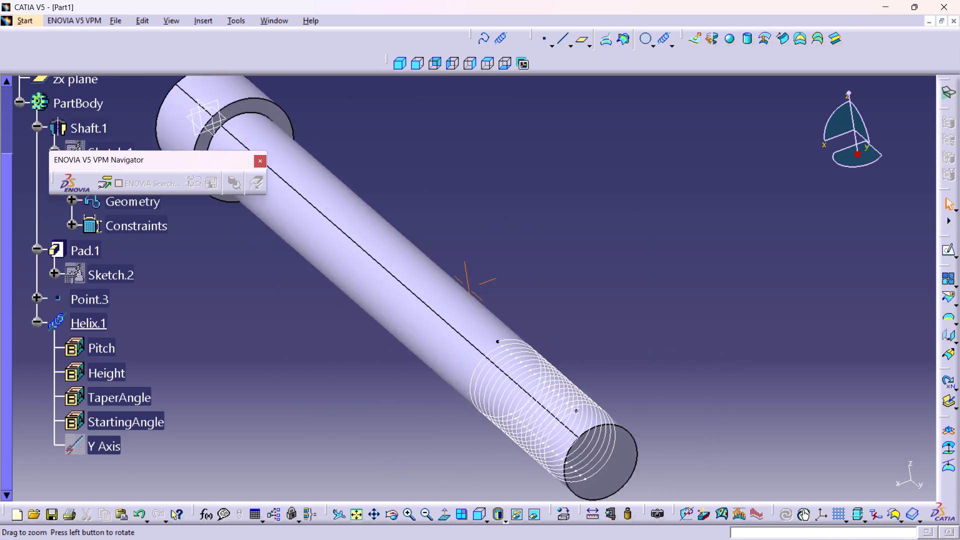
pyautogui.moveTo(326, 199); pyautogui.dragTo(322, 160, button='middle')
pyautogui.moveTo(476, 226); pyautogui.dragTo(525, 299, button='middle')
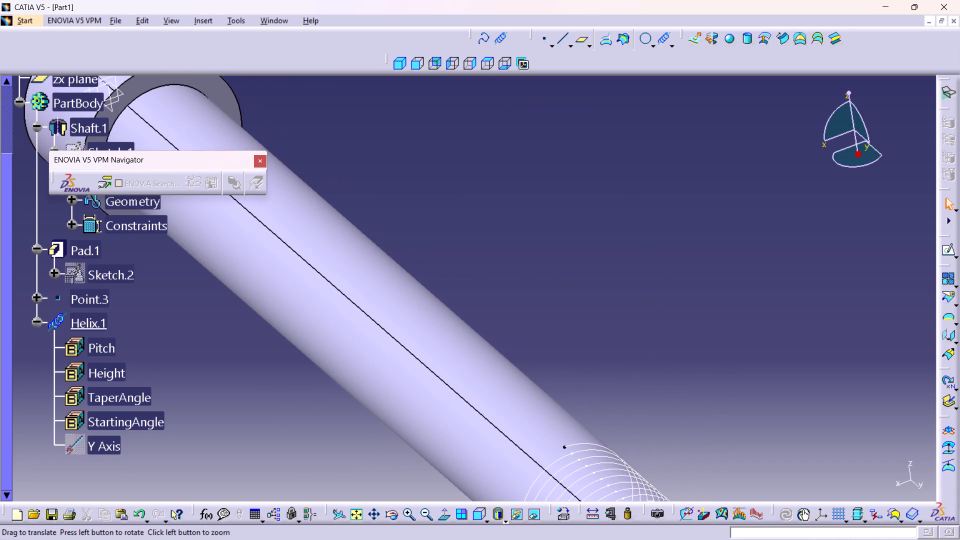
# Save the part in the CATIA folder as a CATPart named boltn.
pyautogui.hotkey('ctrl', 'a')
pyautogui.hotkey('ctrl', 's')
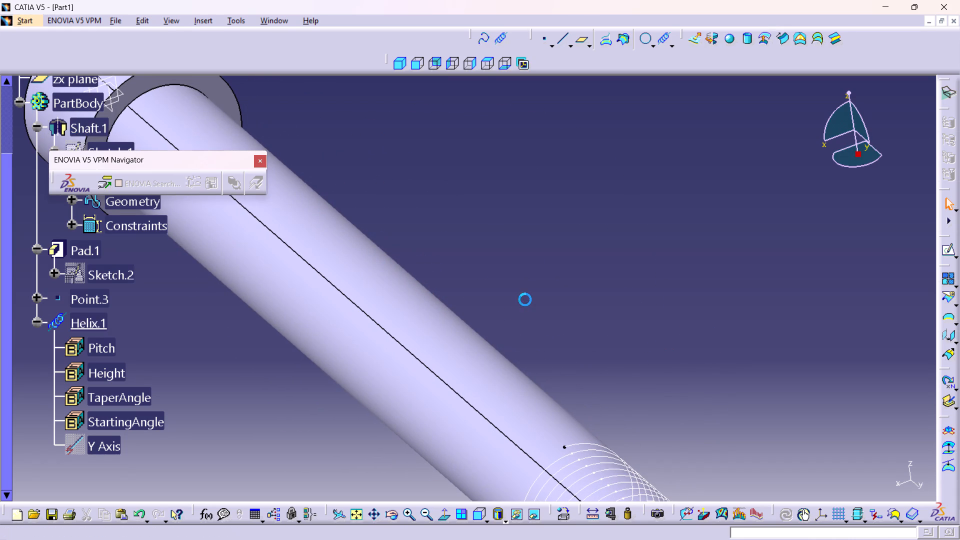
pyautogui.hotkey('ctrl', 's')
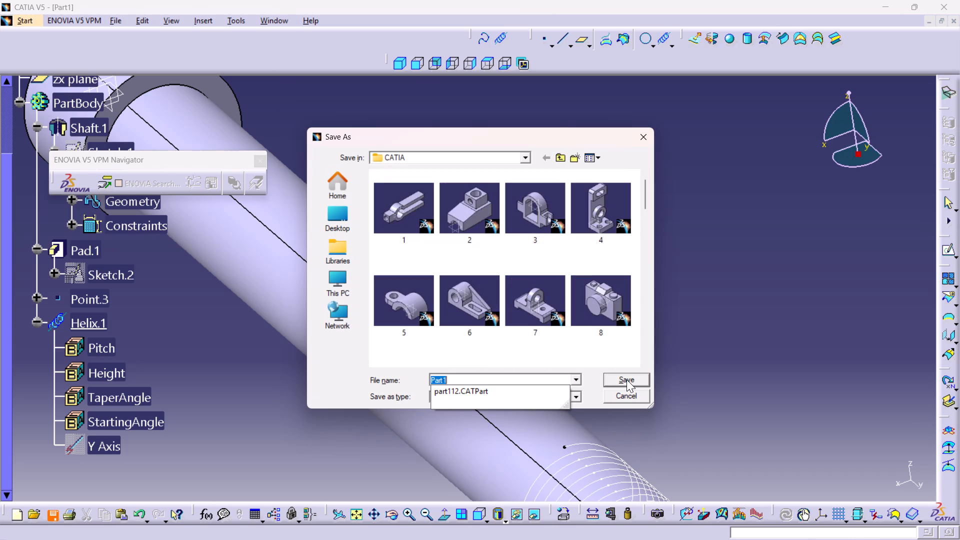
pyautogui.write('boly')
pyautogui.press('BackSpace')
pyautogui.press('t')
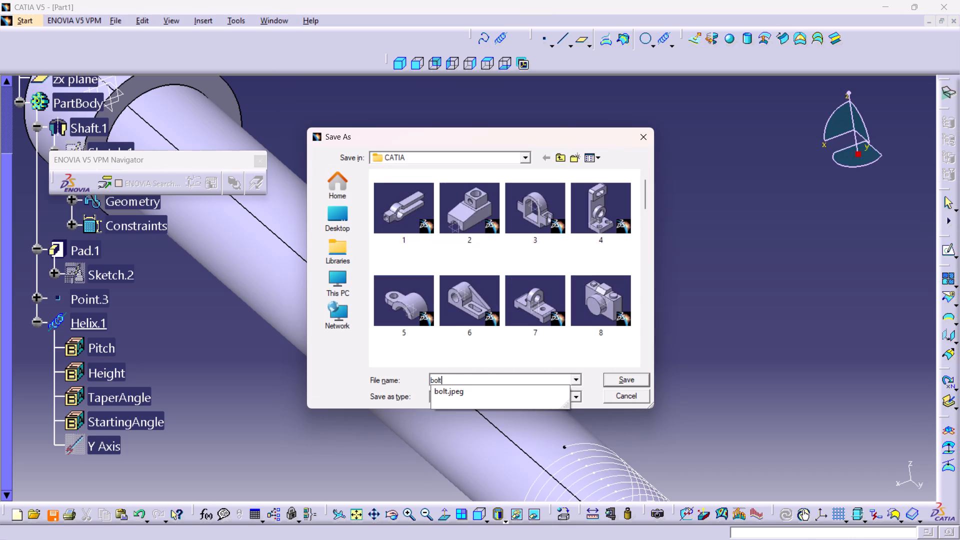
pyautogui.press('n')
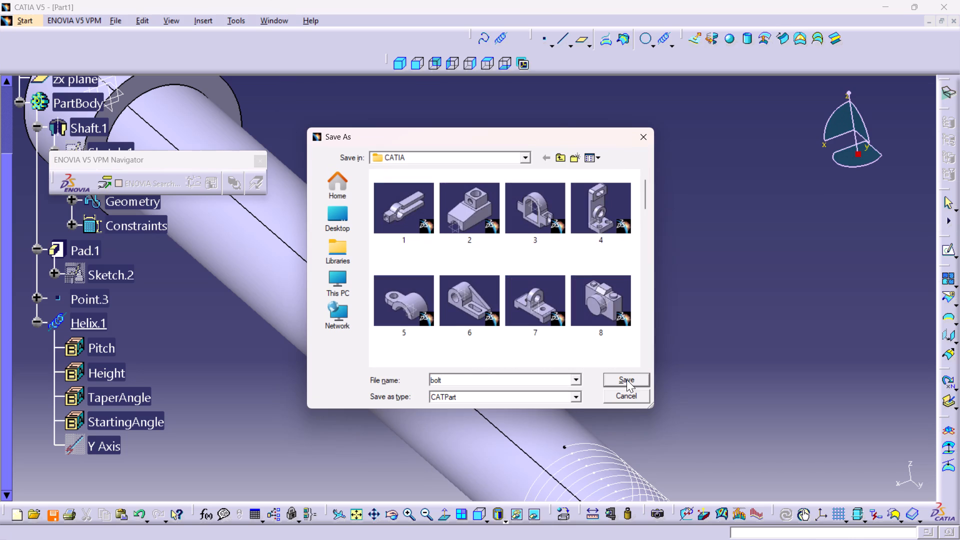
pyautogui.press('Return')
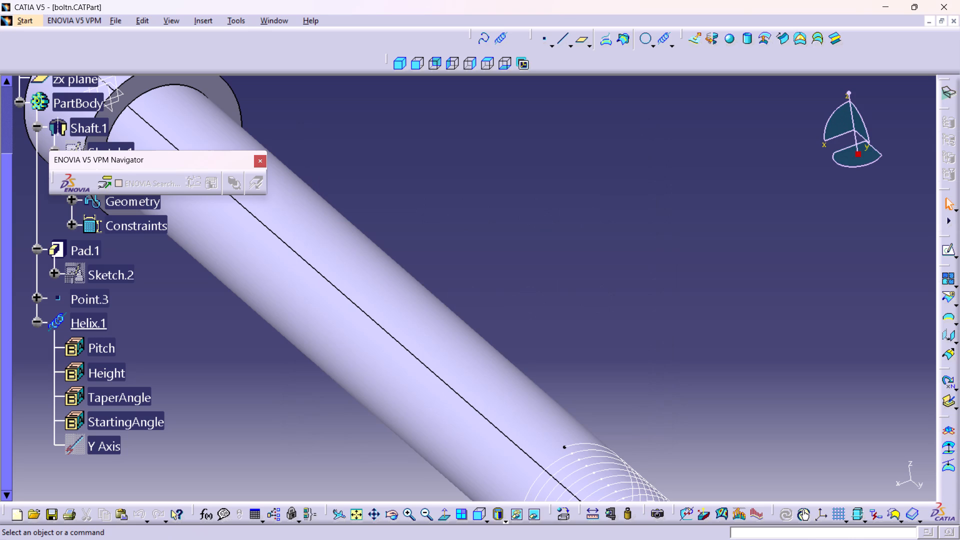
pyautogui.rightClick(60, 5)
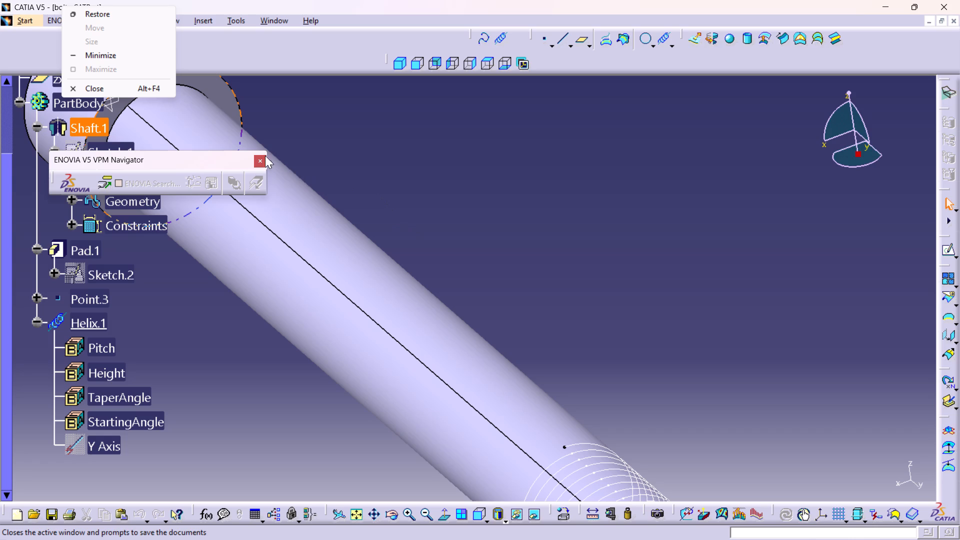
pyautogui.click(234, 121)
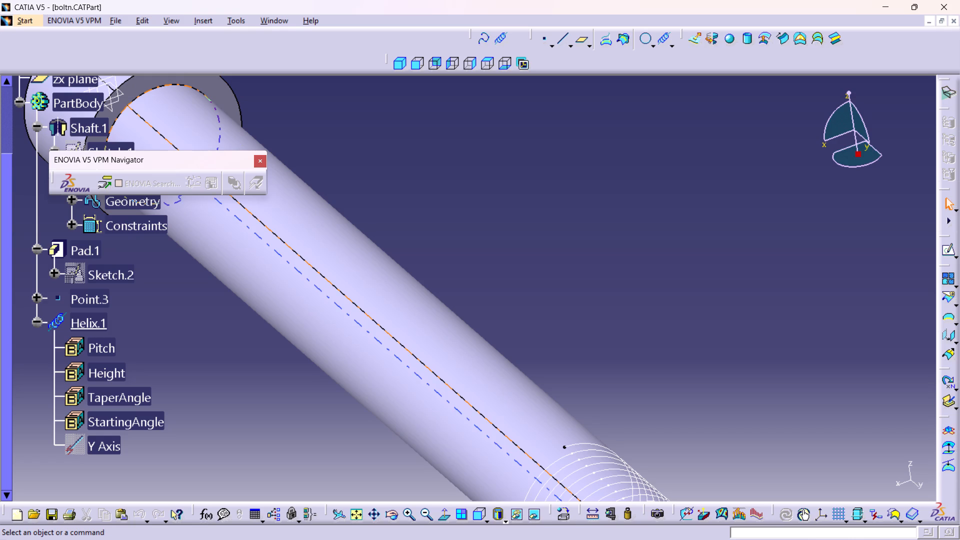
# Save the boltn part again.
pyautogui.hotkey('ctrl', 's')
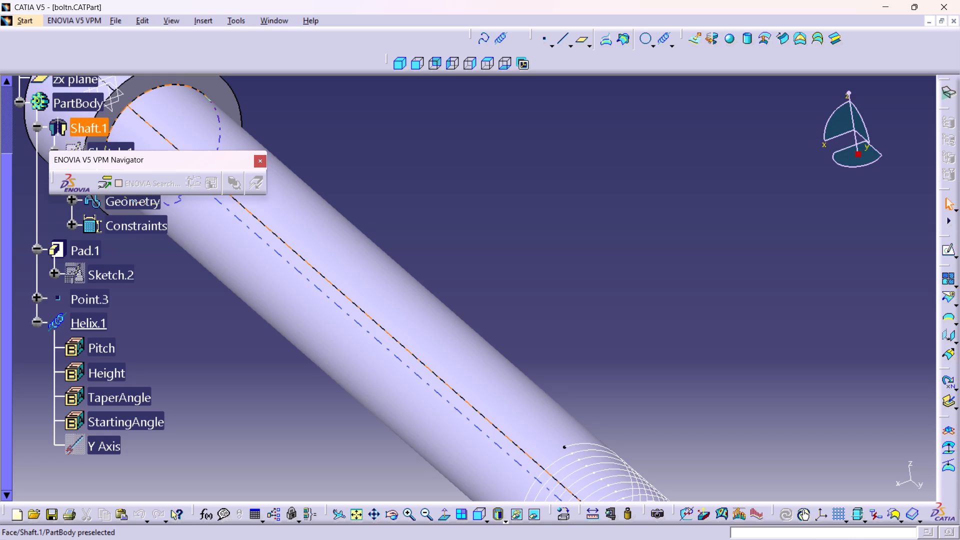
pyautogui.hotkey('ctrl', 's')
pyautogui.keyDown('ctrl'); pyautogui.click(922, 101); pyautogui.keyUp('ctrl')
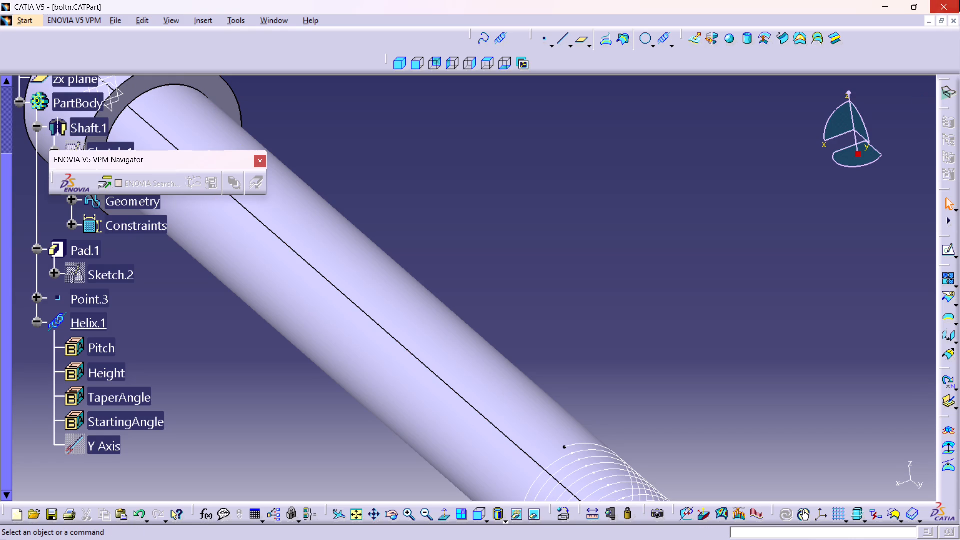
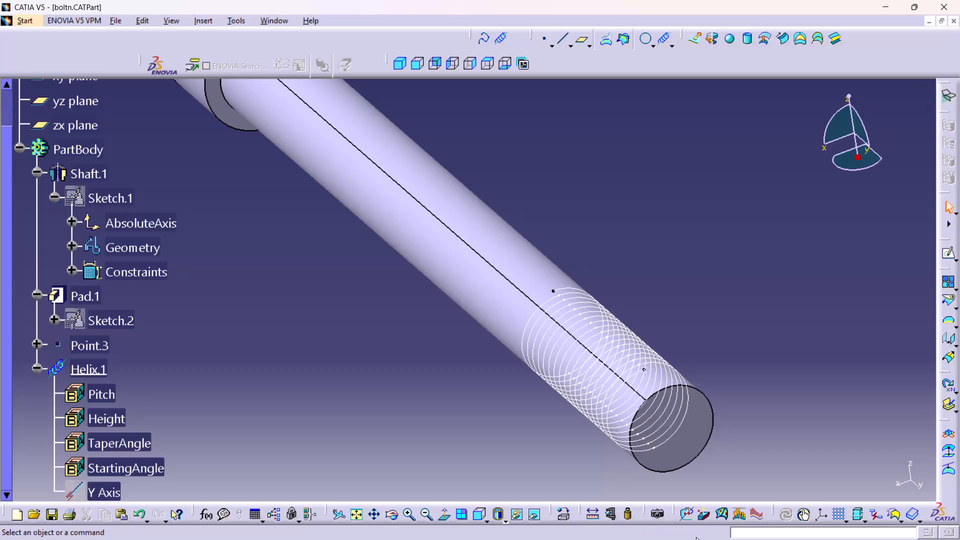
# Examine the helix turns and reference point Point.3 near the shank's free end.
pyautogui.moveTo(733, 391); pyautogui.dragTo(700, 366, button='middle')
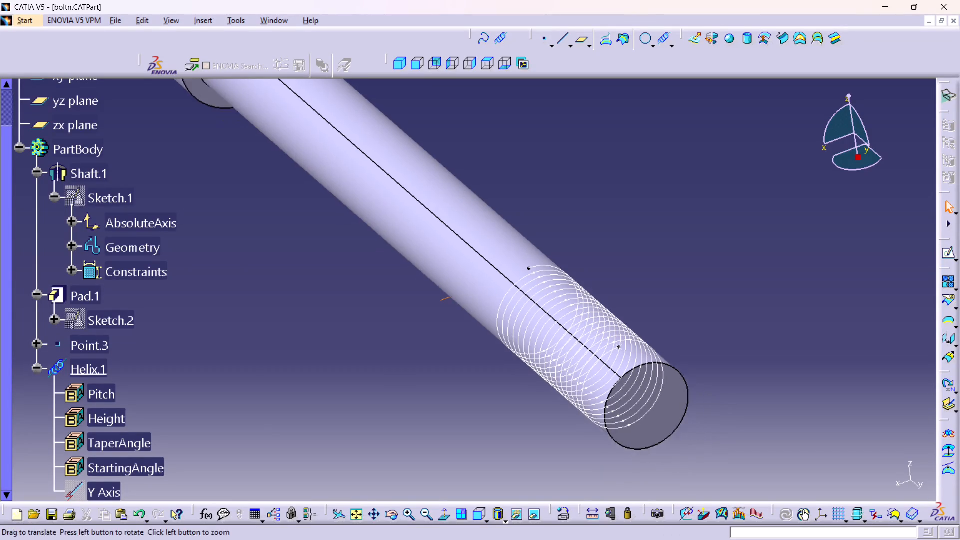
pyautogui.moveTo(700, 366); pyautogui.dragTo(670, 347, button='middle')
pyautogui.moveTo(629, 315); pyautogui.dragTo(608, 274, button='middle')
pyautogui.rightClick(629, 315)
pyautogui.moveTo(702, 359); pyautogui.dragTo(668, 340, button='middle')
pyautogui.moveTo(653, 457); pyautogui.dragTo(710, 432, button='middle')
pyautogui.moveTo(653, 457); pyautogui.dragTo(710, 433, button='right')
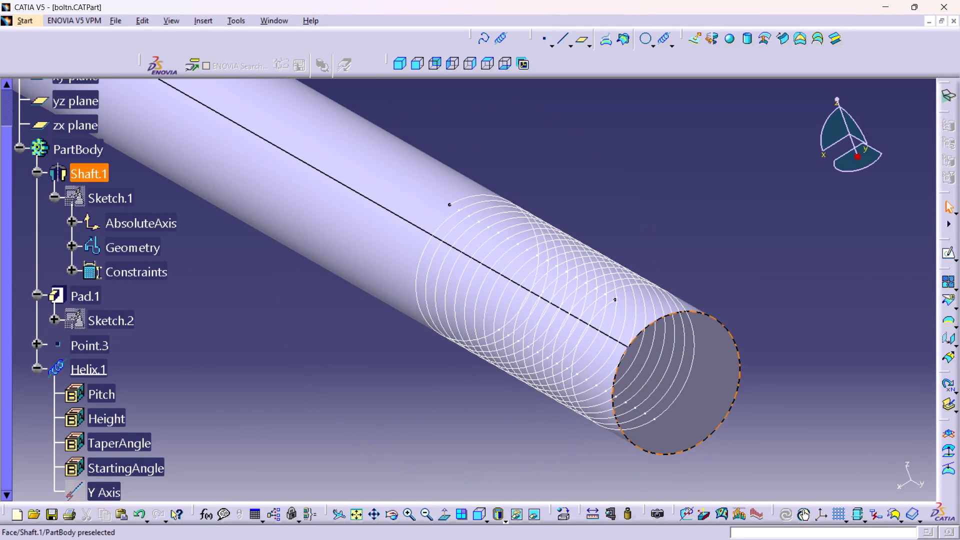
pyautogui.moveTo(594, 316); pyautogui.dragTo(585, 279, button='middle')
pyautogui.rightClick(594, 316)
pyautogui.moveTo(614, 300); pyautogui.dragTo(593, 308, button='middle')
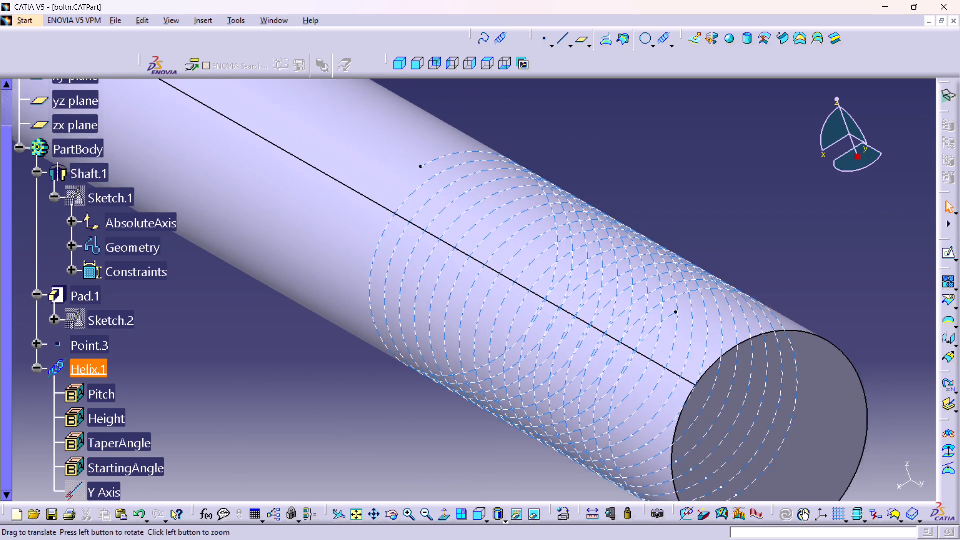
pyautogui.moveTo(593, 308); pyautogui.dragTo(498, 282, button='middle')
pyautogui.rightClick(520, 325)
pyautogui.moveTo(606, 354); pyautogui.dragTo(545, 299, button='middle')
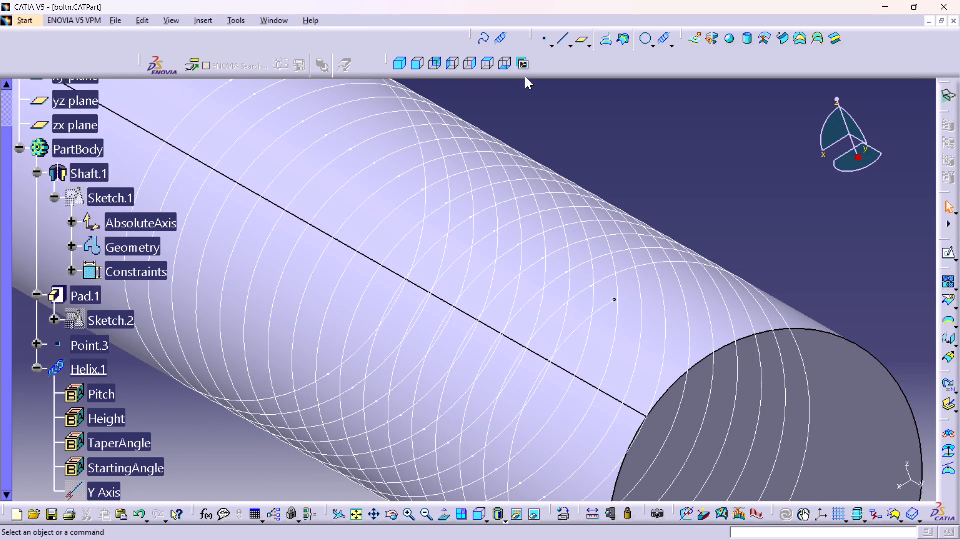
pyautogui.click(615, 299)
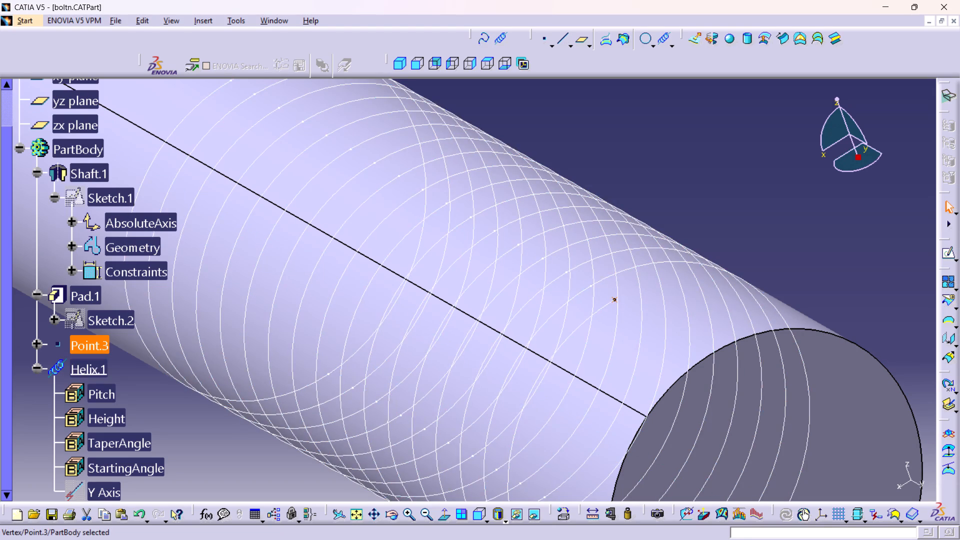
pyautogui.scroll(-2, 91, 386)
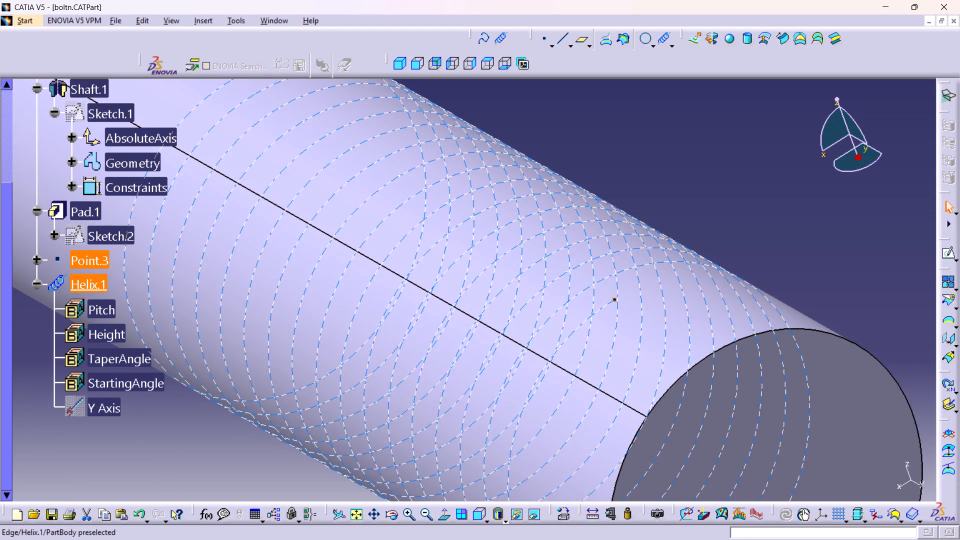
pyautogui.click(687, 172)
# Switch to the Part Design workbench.
pyautogui.click(24, 20)
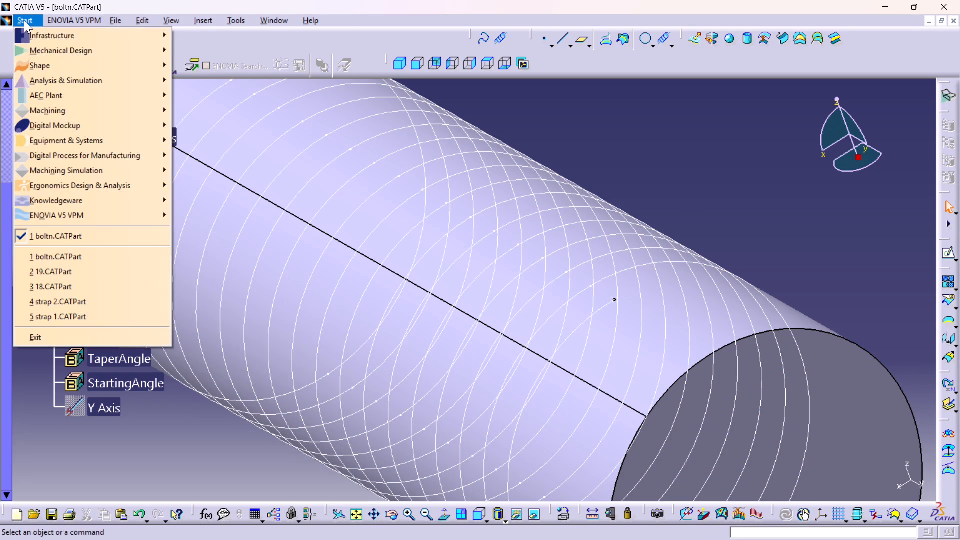
pyautogui.click(66, 48)
pyautogui.click(198, 47)
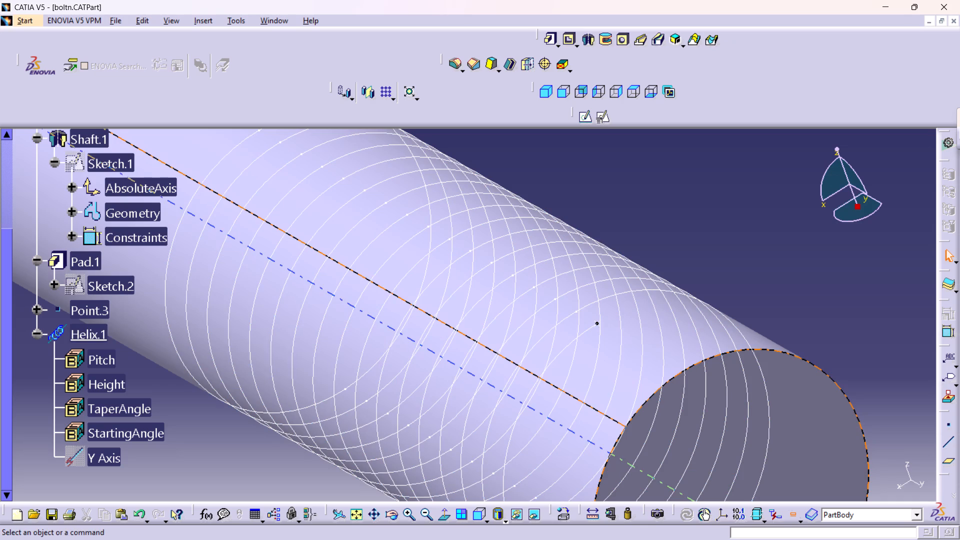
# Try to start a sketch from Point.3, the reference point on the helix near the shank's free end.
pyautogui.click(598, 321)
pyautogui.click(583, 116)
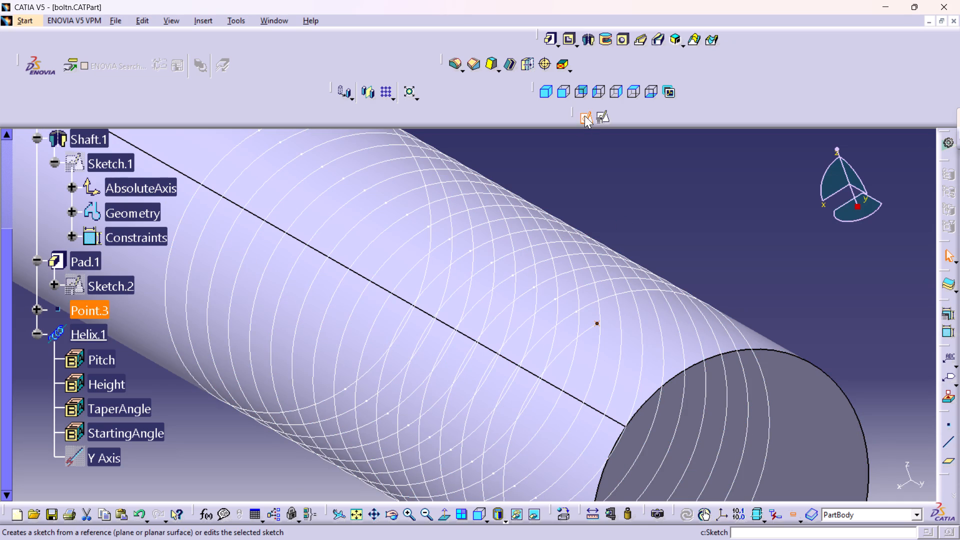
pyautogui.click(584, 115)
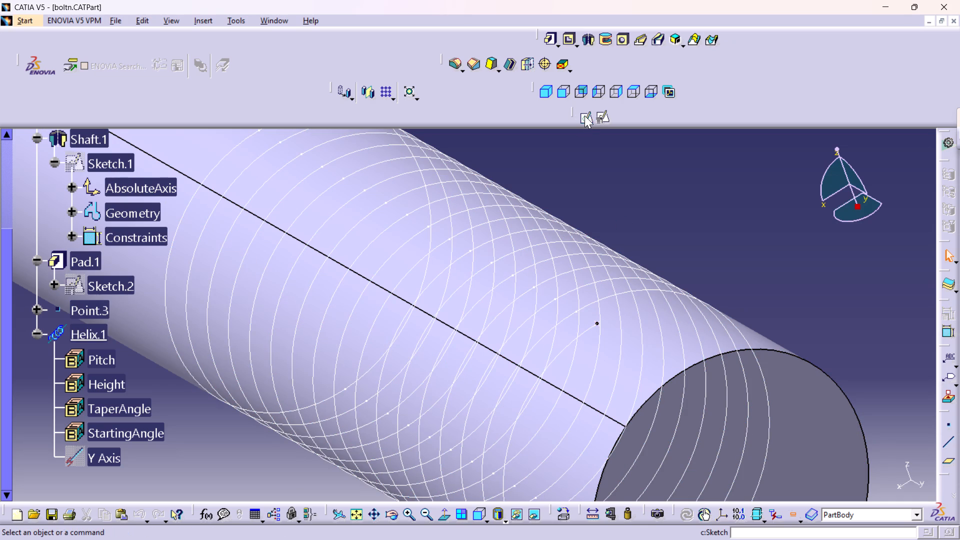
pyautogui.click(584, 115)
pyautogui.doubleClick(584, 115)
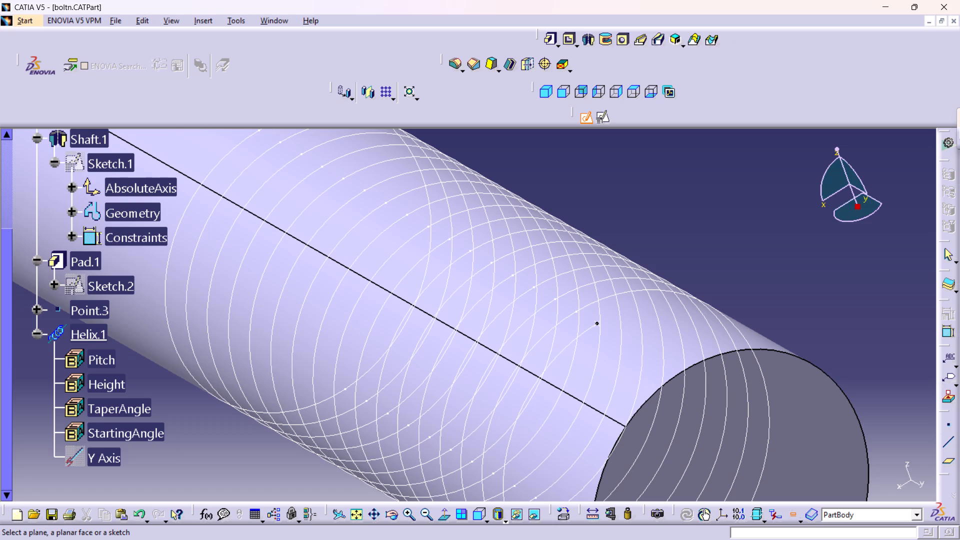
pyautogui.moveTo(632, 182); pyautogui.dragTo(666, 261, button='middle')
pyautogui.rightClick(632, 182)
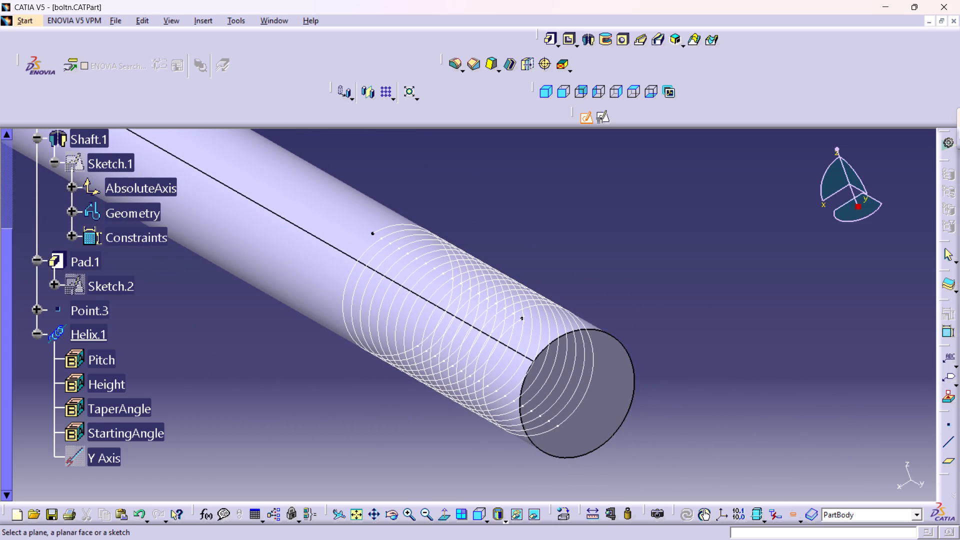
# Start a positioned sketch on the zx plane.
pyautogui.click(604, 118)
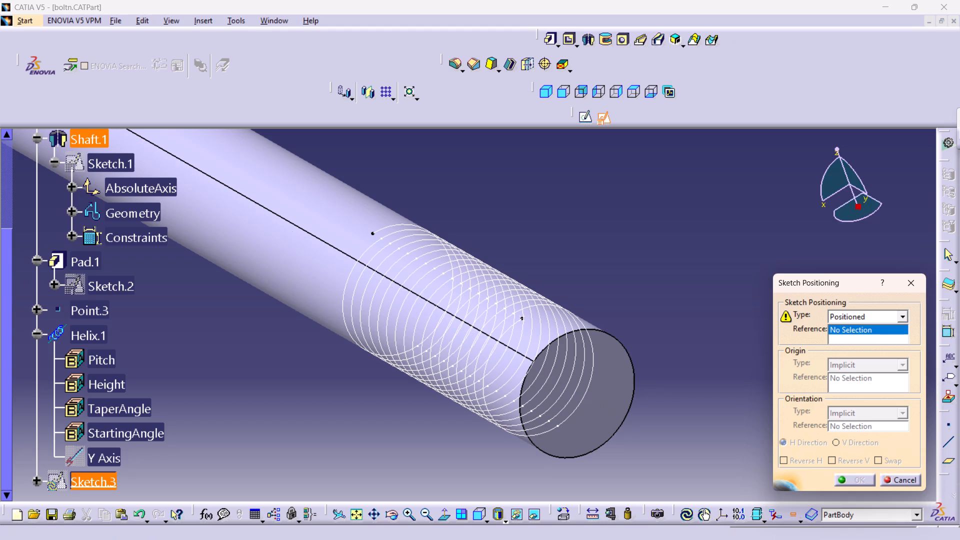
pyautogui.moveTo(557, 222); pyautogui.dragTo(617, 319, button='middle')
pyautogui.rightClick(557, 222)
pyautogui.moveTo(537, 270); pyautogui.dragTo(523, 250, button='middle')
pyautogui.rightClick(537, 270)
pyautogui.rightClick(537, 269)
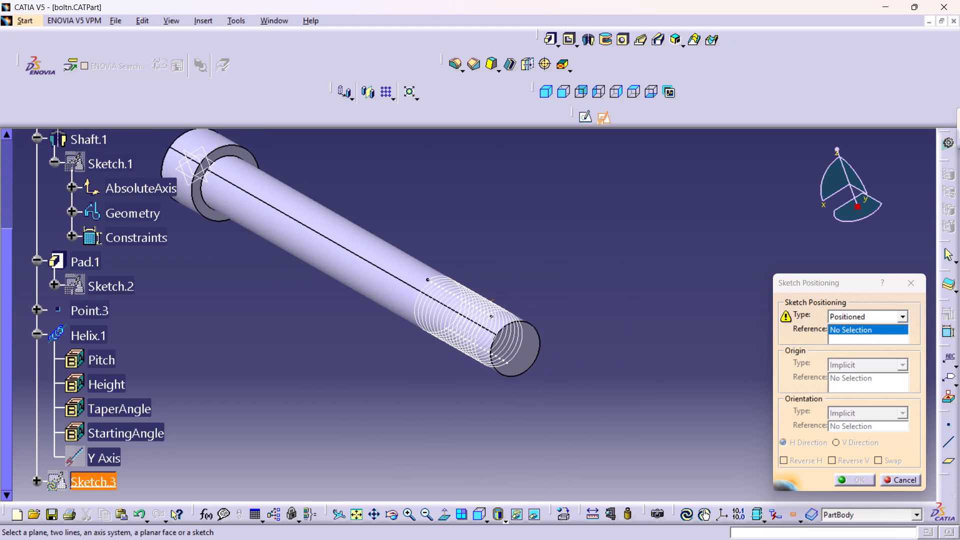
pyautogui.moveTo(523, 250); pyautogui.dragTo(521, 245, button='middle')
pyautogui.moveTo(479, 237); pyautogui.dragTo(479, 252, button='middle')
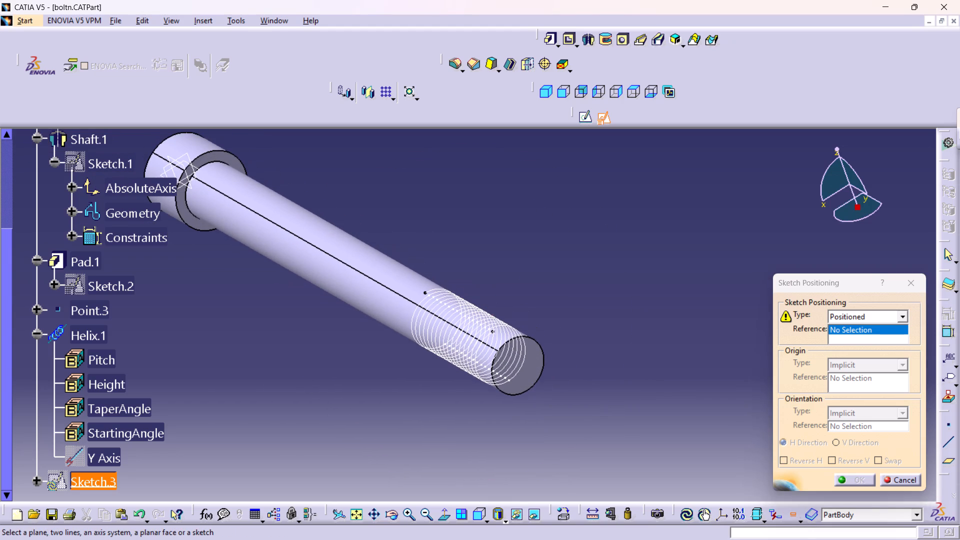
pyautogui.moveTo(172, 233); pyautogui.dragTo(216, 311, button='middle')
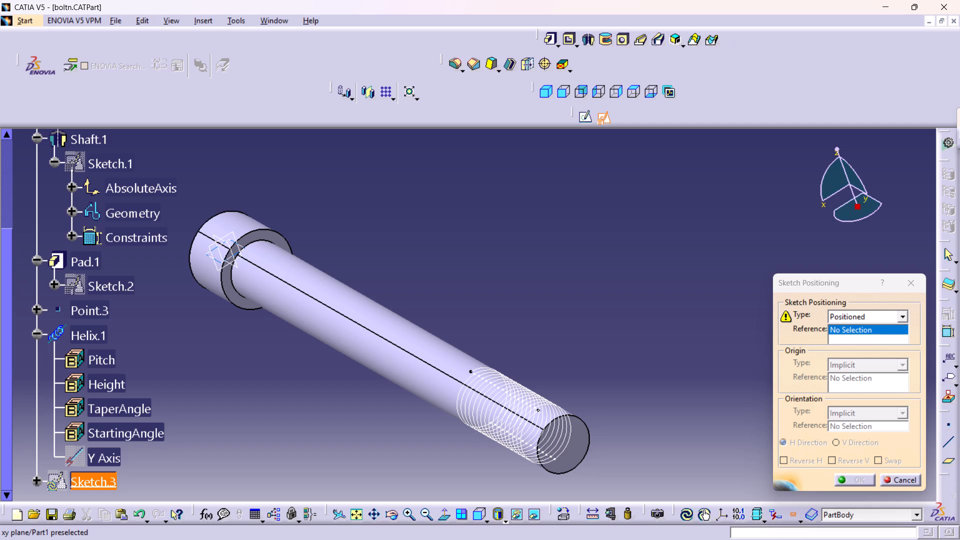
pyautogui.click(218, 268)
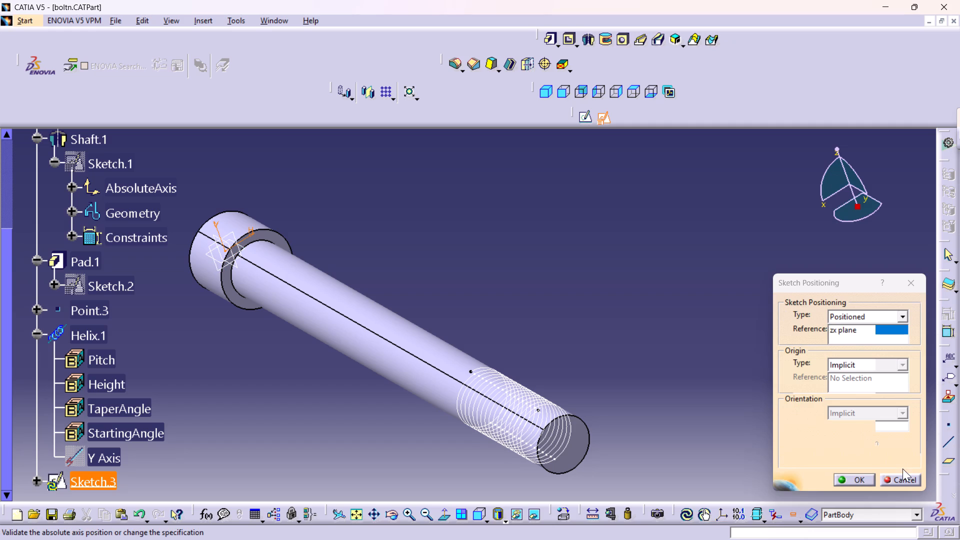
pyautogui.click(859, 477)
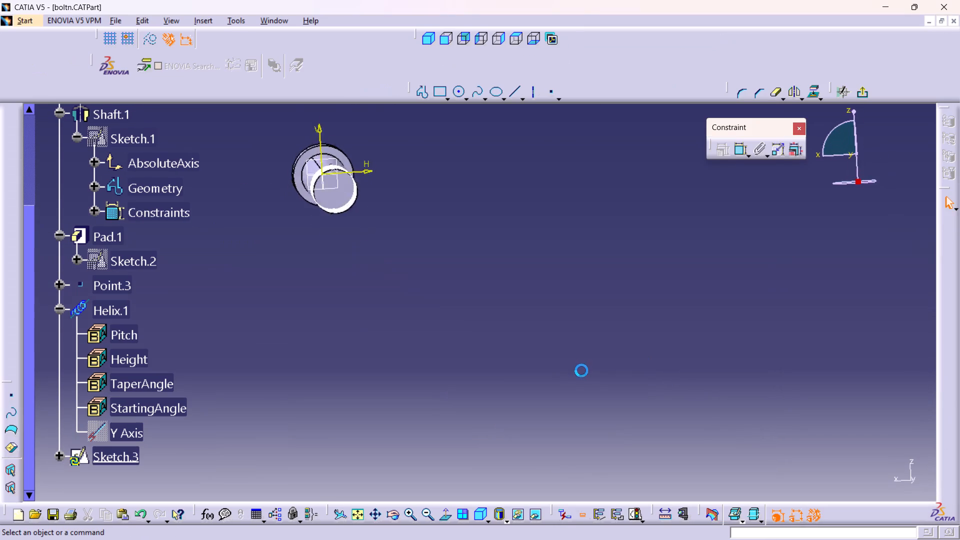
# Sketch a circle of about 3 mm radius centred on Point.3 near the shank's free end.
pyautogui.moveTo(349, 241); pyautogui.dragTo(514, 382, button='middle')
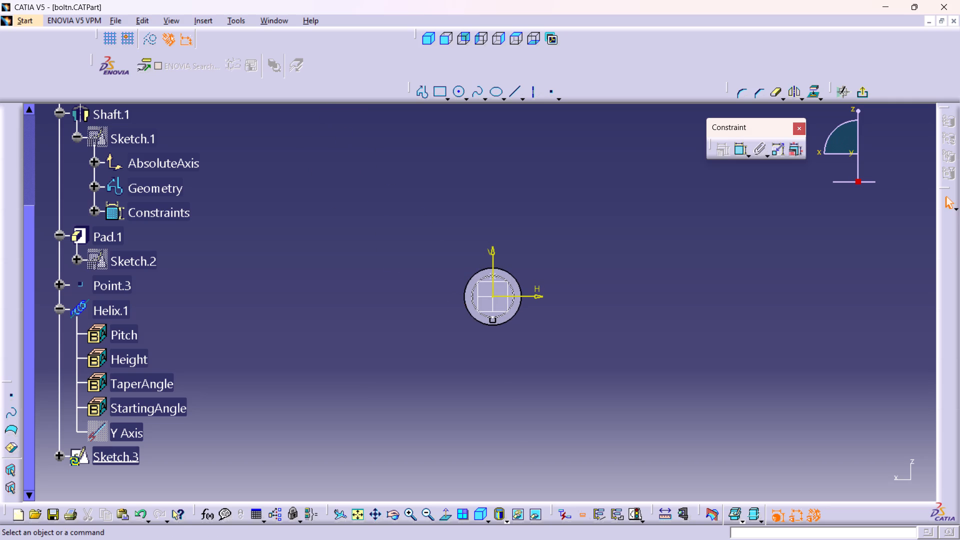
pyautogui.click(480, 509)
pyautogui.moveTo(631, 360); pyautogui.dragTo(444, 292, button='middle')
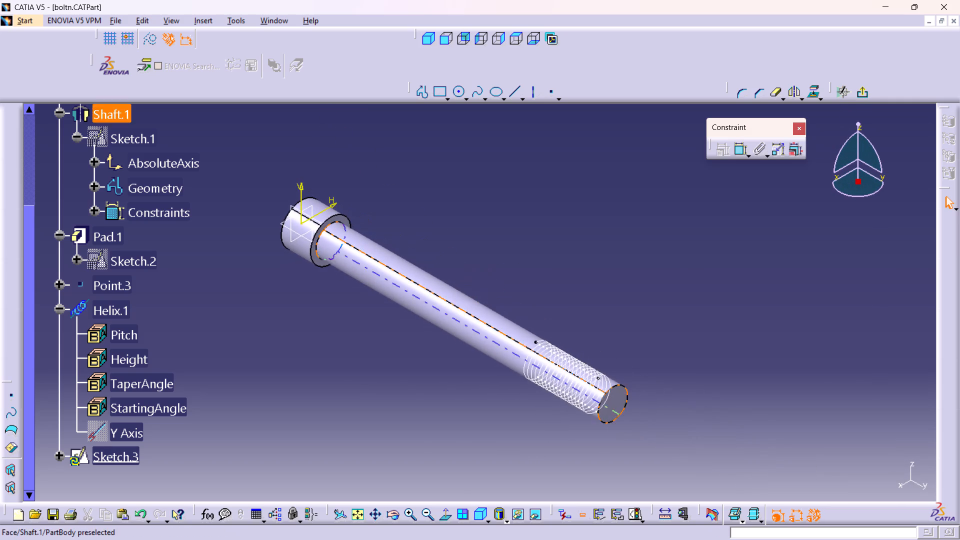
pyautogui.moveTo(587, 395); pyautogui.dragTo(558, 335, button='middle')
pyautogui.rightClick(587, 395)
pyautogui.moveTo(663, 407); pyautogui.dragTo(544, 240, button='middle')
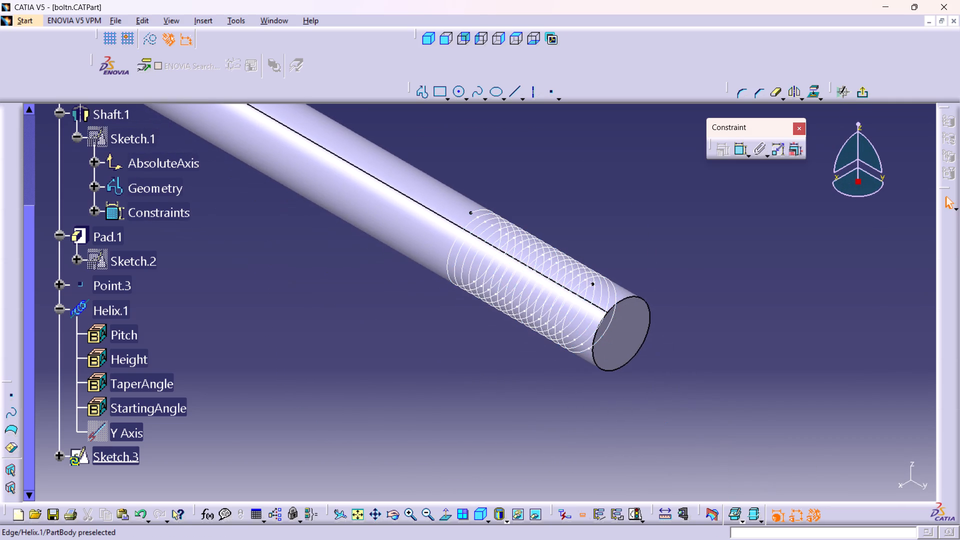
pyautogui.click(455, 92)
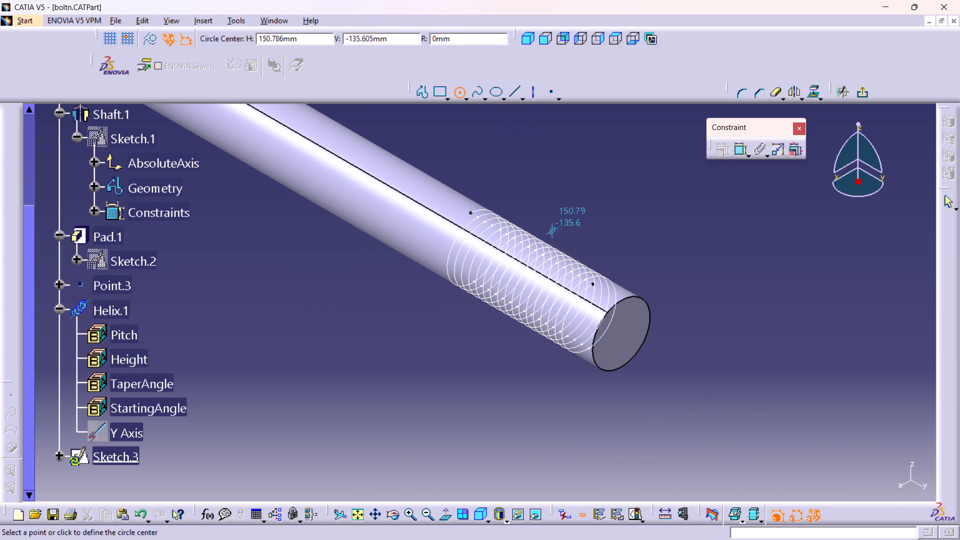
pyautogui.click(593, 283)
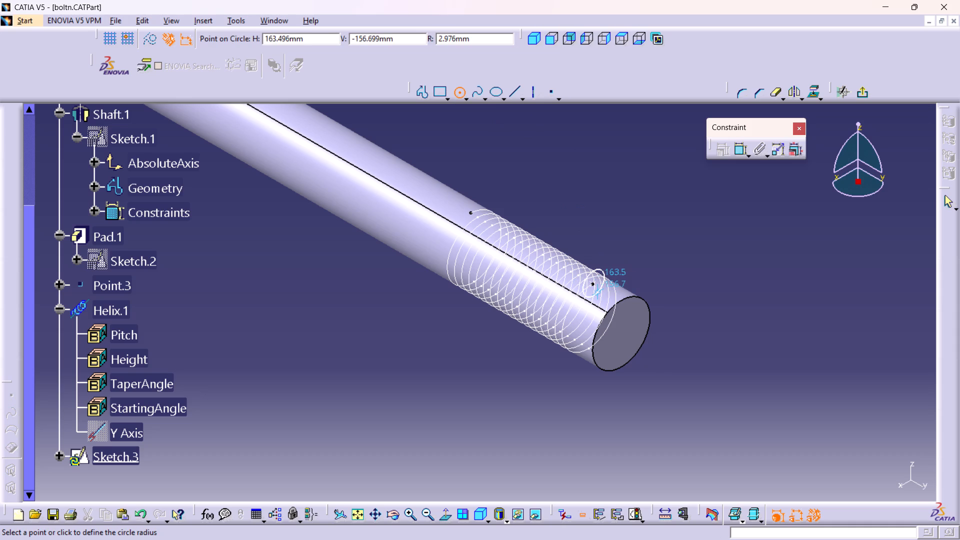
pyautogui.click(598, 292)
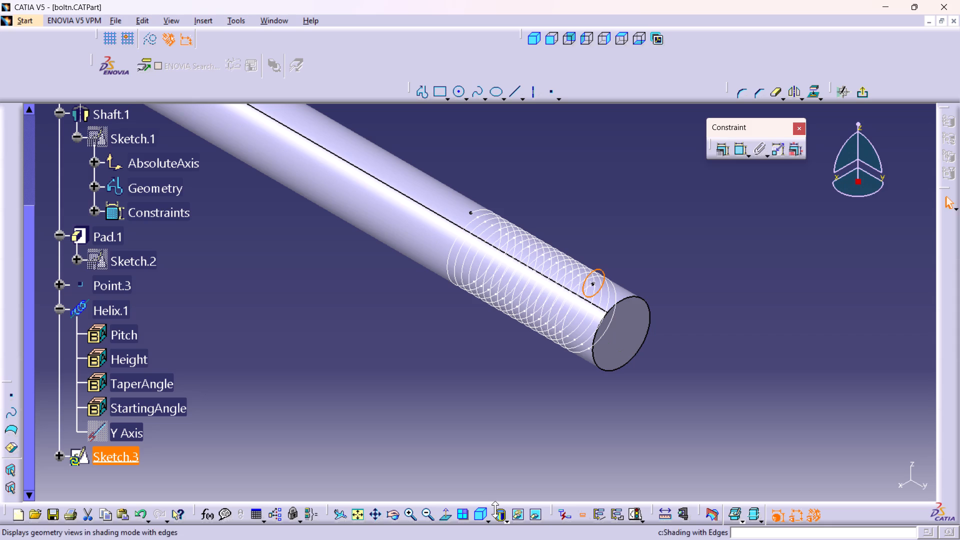
# Examine the sketched circle's position relative to the bolt head, shank and helix from several angles.
pyautogui.click(481, 515)
pyautogui.moveTo(423, 347); pyautogui.dragTo(434, 369, button='middle')
pyautogui.rightClick(434, 369)
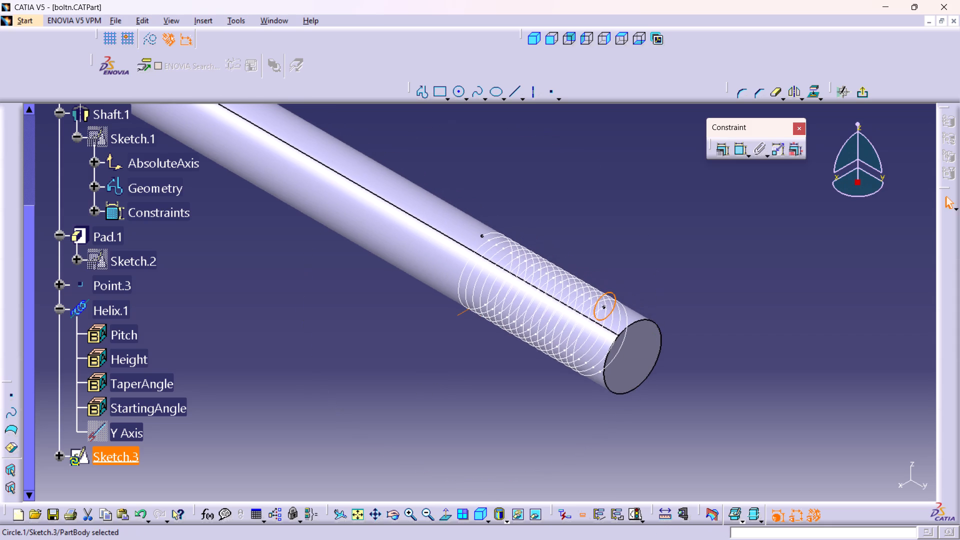
pyautogui.moveTo(434, 369); pyautogui.dragTo(464, 427, button='middle')
pyautogui.middleClick(412, 356)
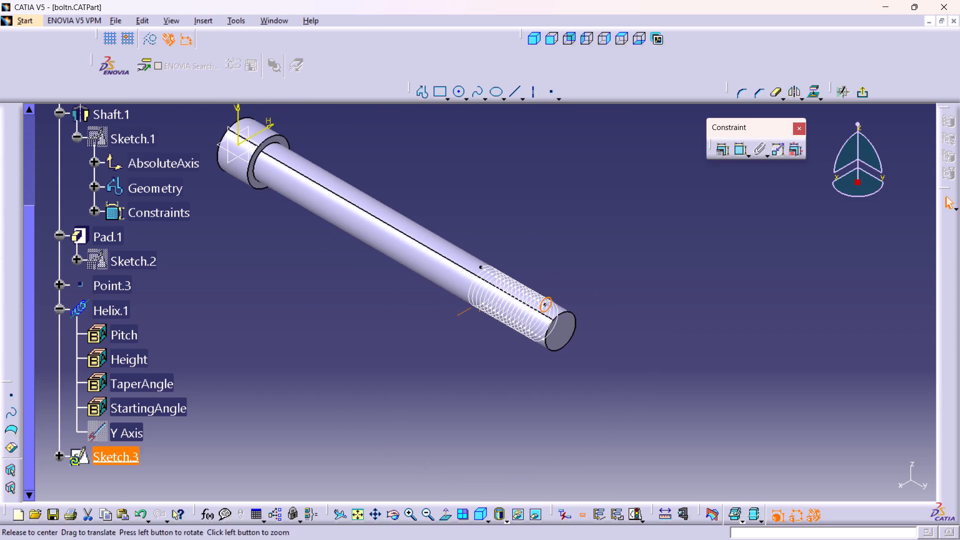
pyautogui.moveTo(369, 212); pyautogui.dragTo(356, 357, button='middle')
pyautogui.moveTo(338, 330); pyautogui.dragTo(356, 248, button='middle')
pyautogui.moveTo(338, 330); pyautogui.dragTo(343, 258, button='right')
pyautogui.moveTo(309, 370); pyautogui.dragTo(333, 332, button='middle')
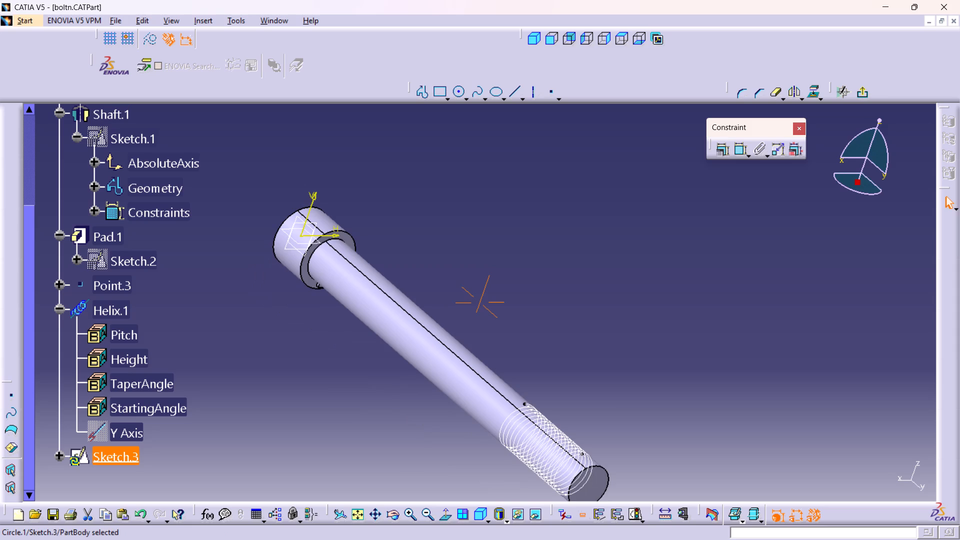
pyautogui.moveTo(333, 332); pyautogui.dragTo(334, 319, button='middle')
pyautogui.rightClick(333, 332)
pyautogui.moveTo(397, 412); pyautogui.dragTo(425, 302, button='middle')
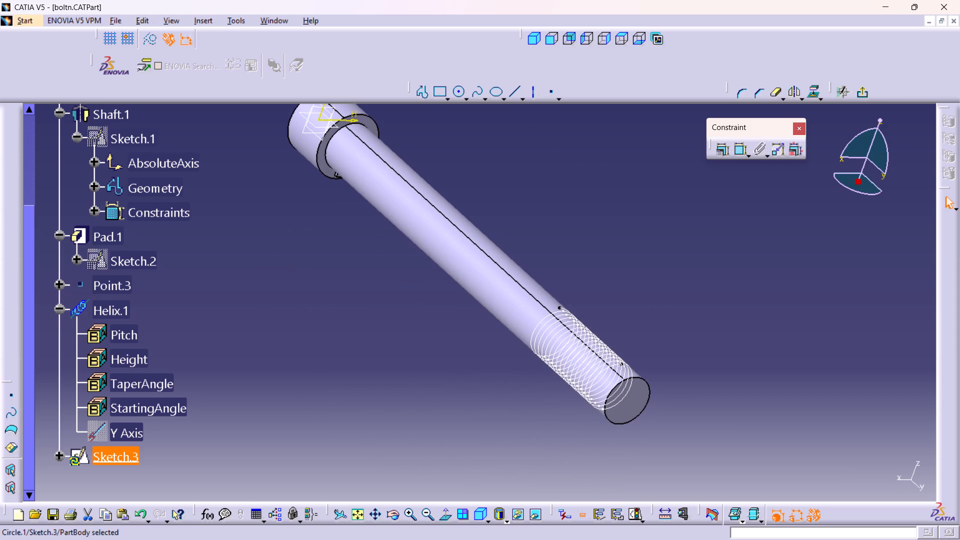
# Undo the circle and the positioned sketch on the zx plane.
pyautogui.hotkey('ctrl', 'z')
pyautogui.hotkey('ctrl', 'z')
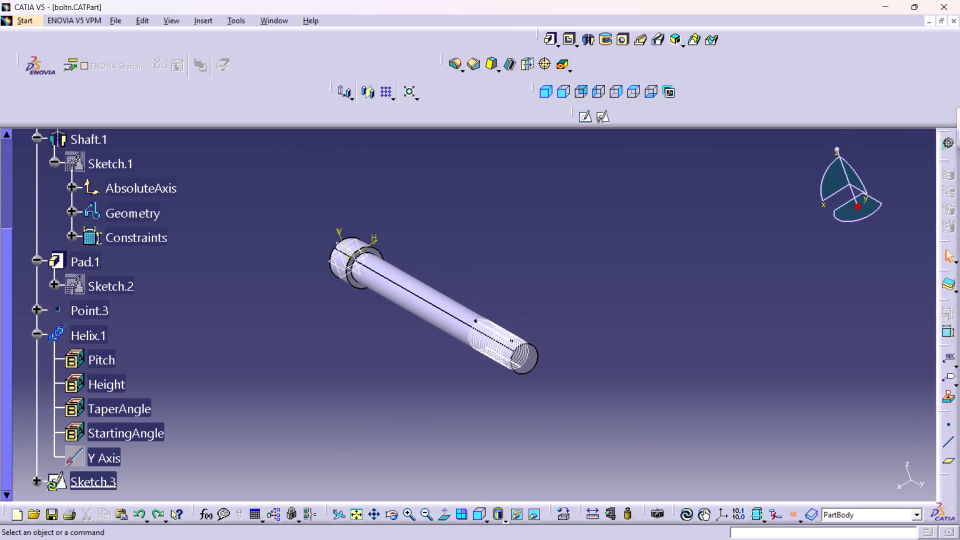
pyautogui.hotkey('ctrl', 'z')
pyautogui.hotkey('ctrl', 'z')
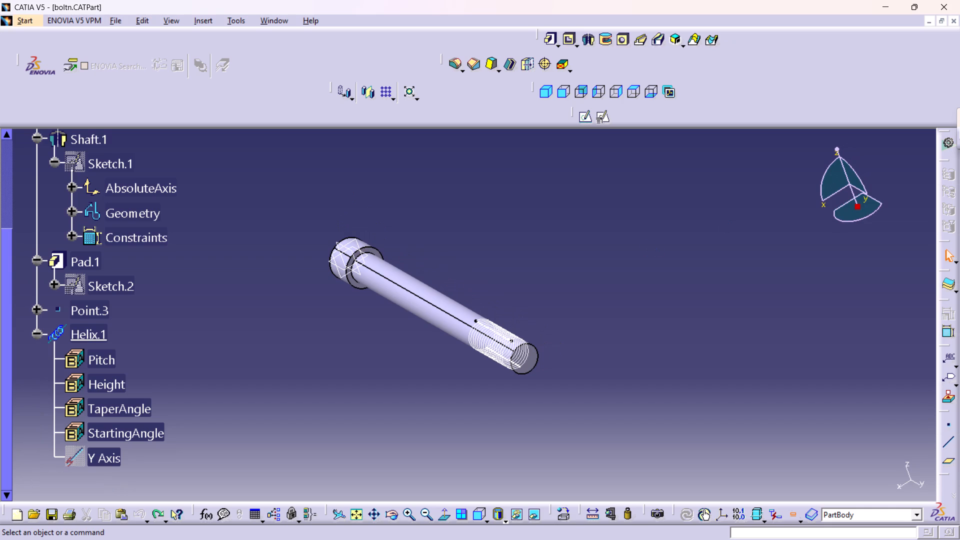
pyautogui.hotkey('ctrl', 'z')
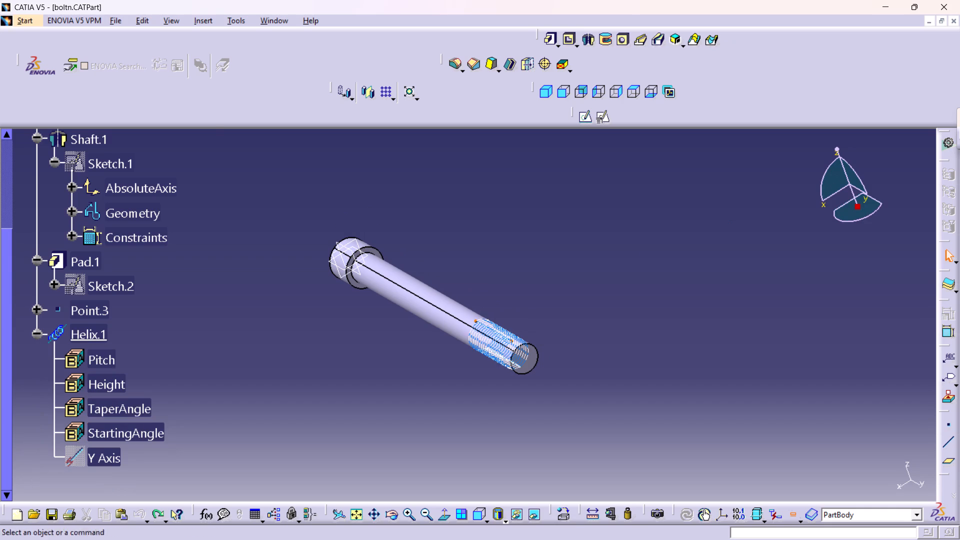
# Delete Helix.1, the helix curve at the shank's free end, together with its aggregated elements.
pyautogui.keyDown('ctrl'); pyautogui.rightClick(92, 342); pyautogui.keyUp('ctrl')
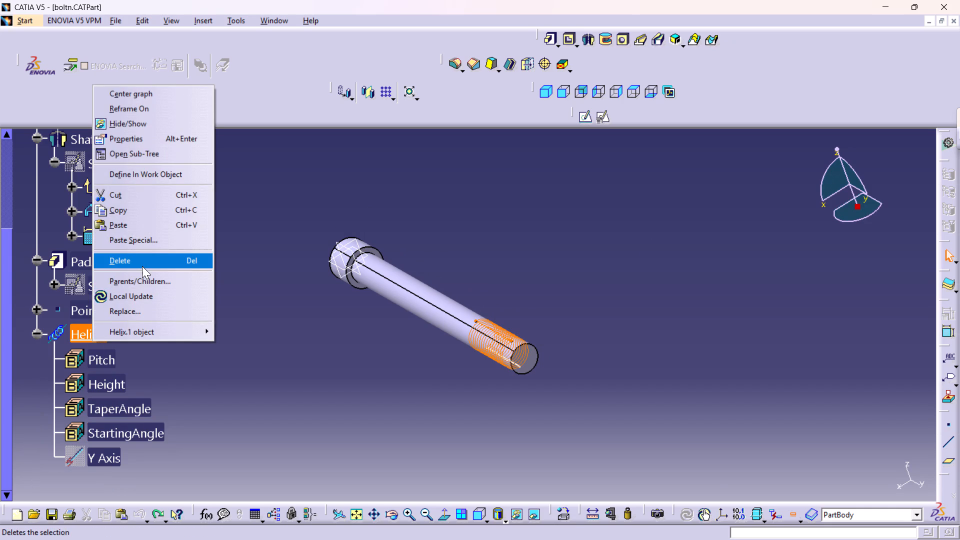
pyautogui.click(142, 266)
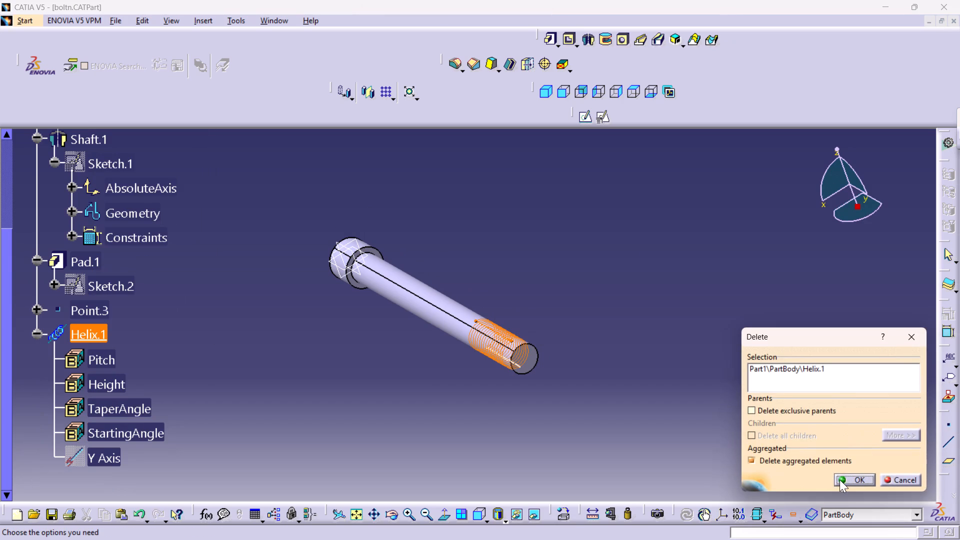
pyautogui.click(839, 479)
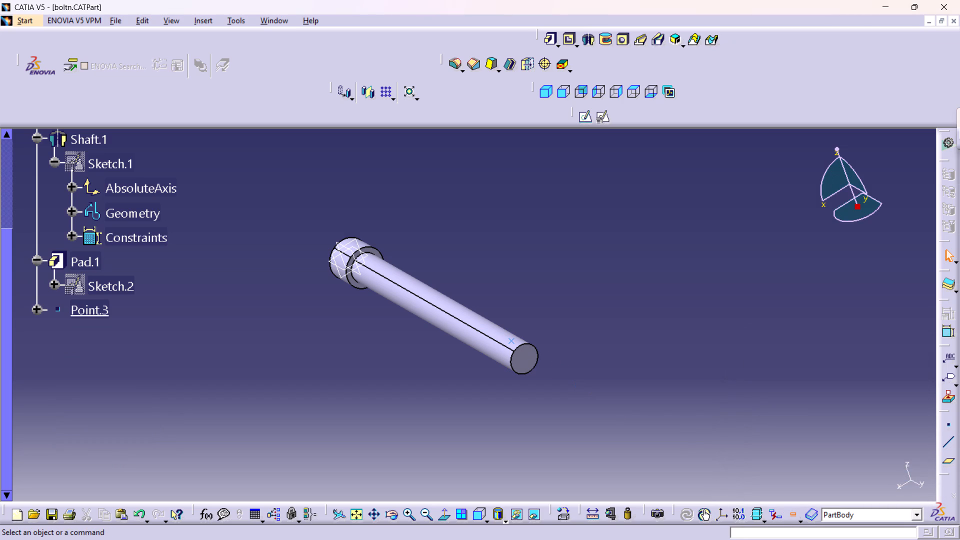
# Delete Point.3, the reference point near the shank's free end.
pyautogui.rightClick(73, 309)
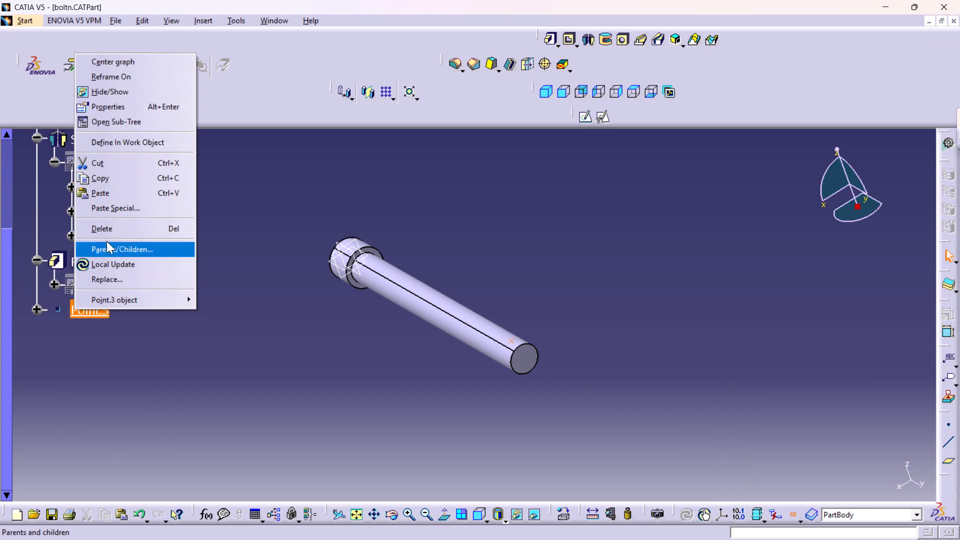
pyautogui.click(106, 230)
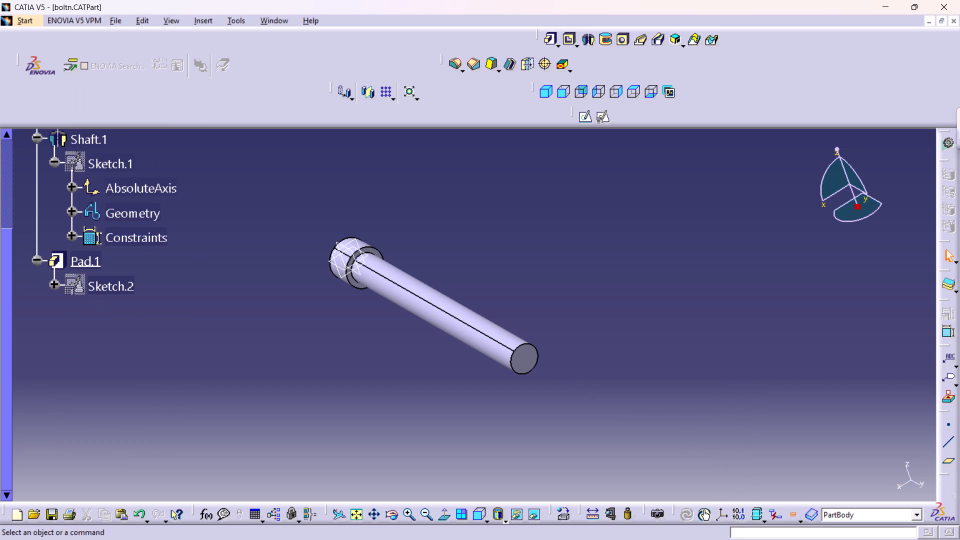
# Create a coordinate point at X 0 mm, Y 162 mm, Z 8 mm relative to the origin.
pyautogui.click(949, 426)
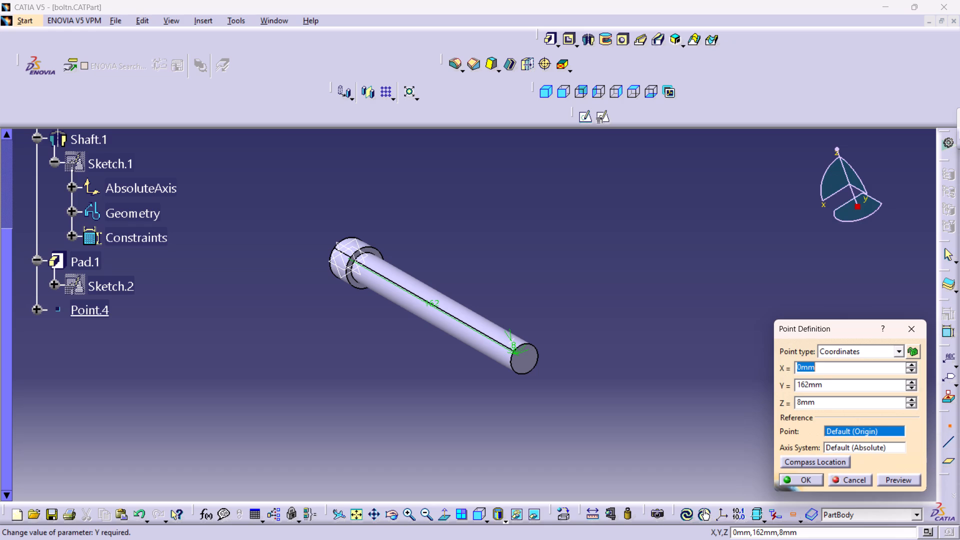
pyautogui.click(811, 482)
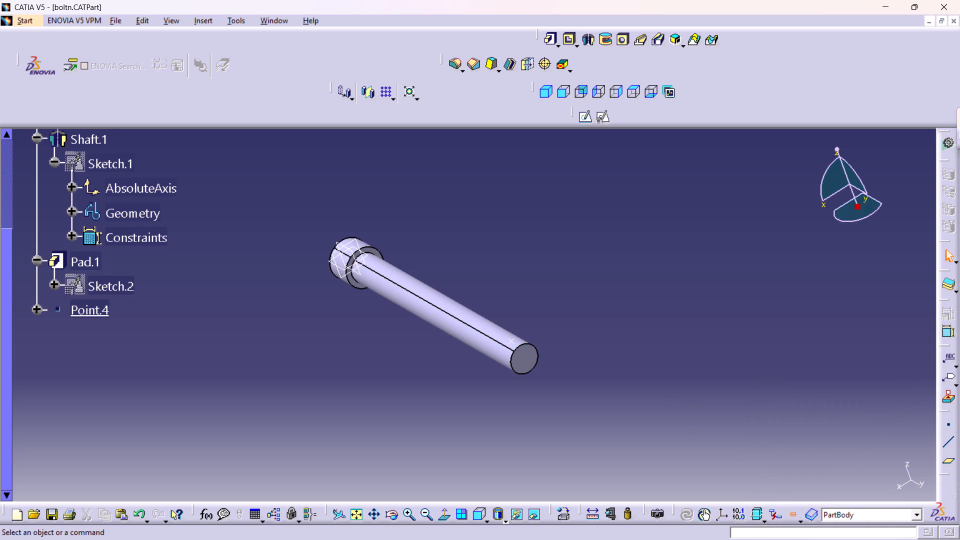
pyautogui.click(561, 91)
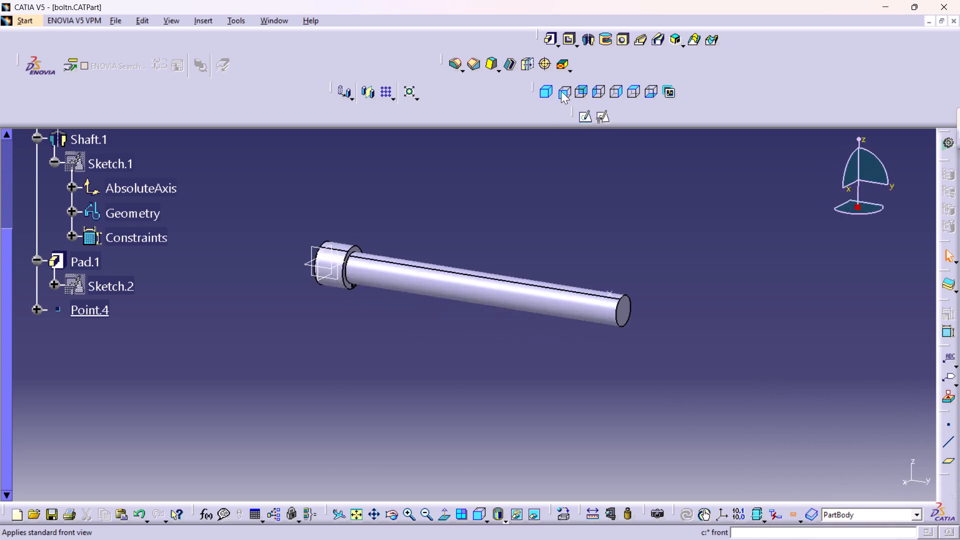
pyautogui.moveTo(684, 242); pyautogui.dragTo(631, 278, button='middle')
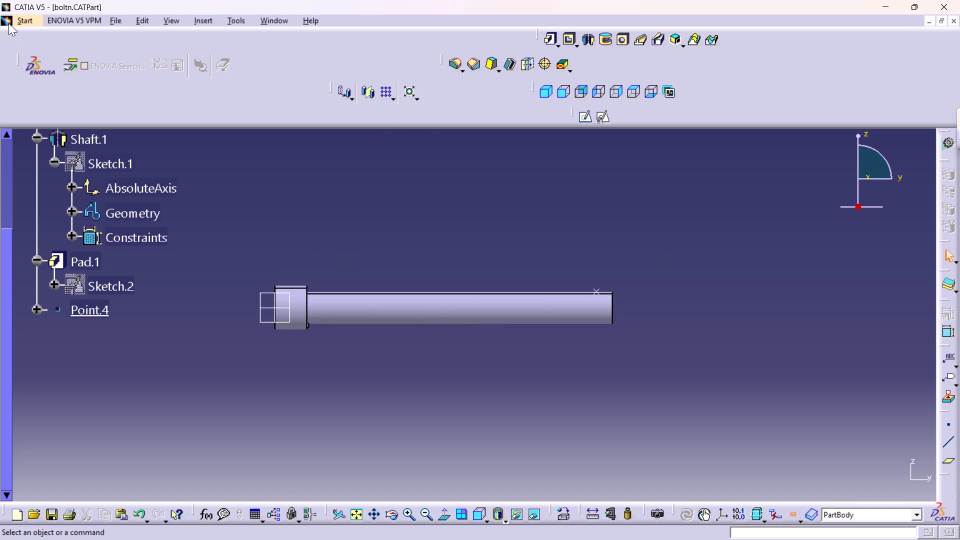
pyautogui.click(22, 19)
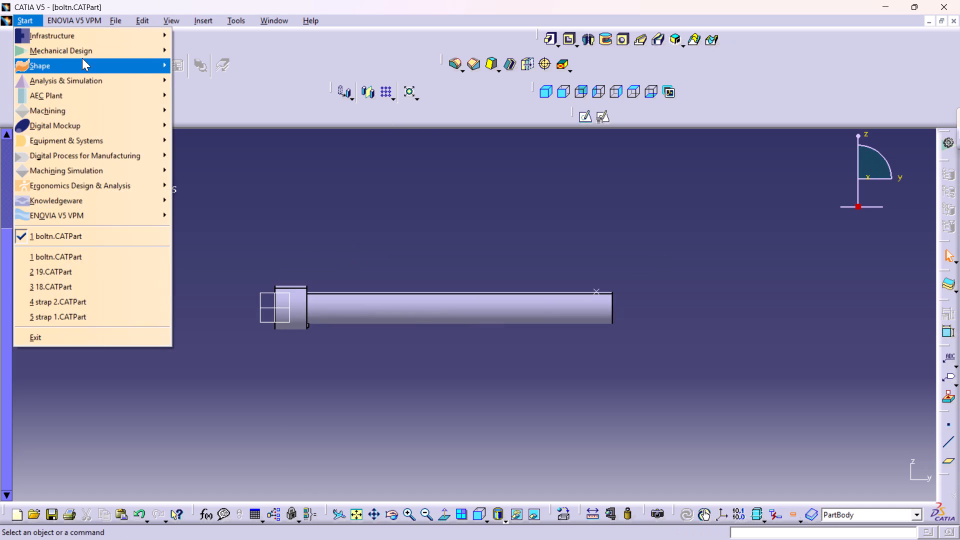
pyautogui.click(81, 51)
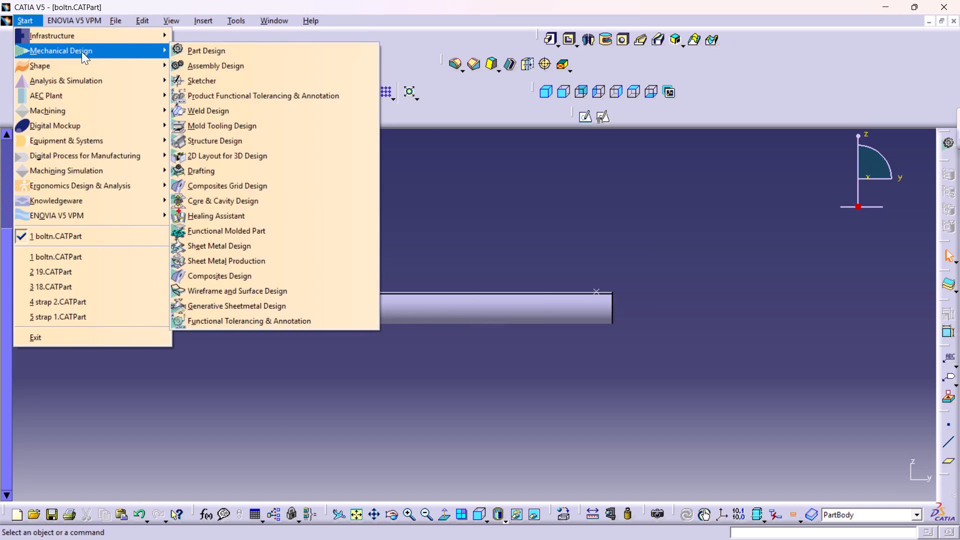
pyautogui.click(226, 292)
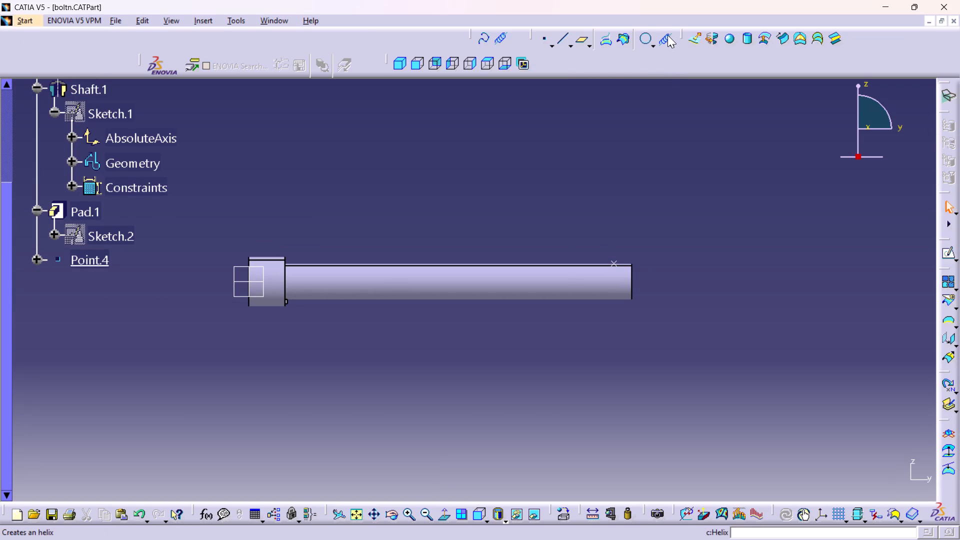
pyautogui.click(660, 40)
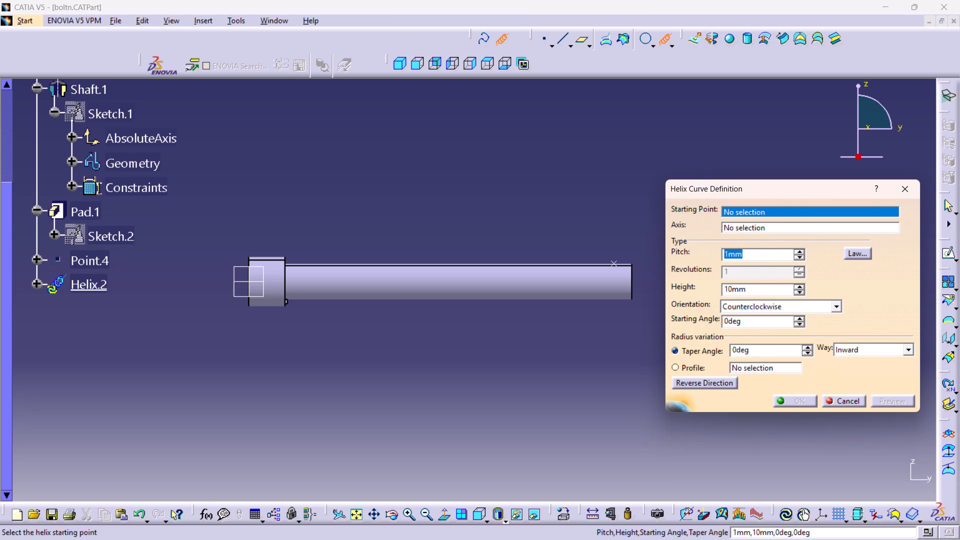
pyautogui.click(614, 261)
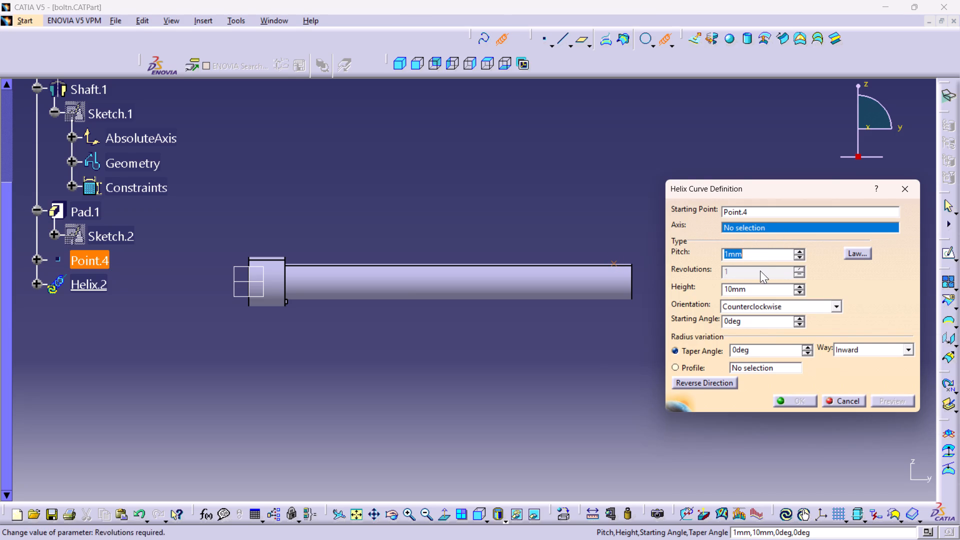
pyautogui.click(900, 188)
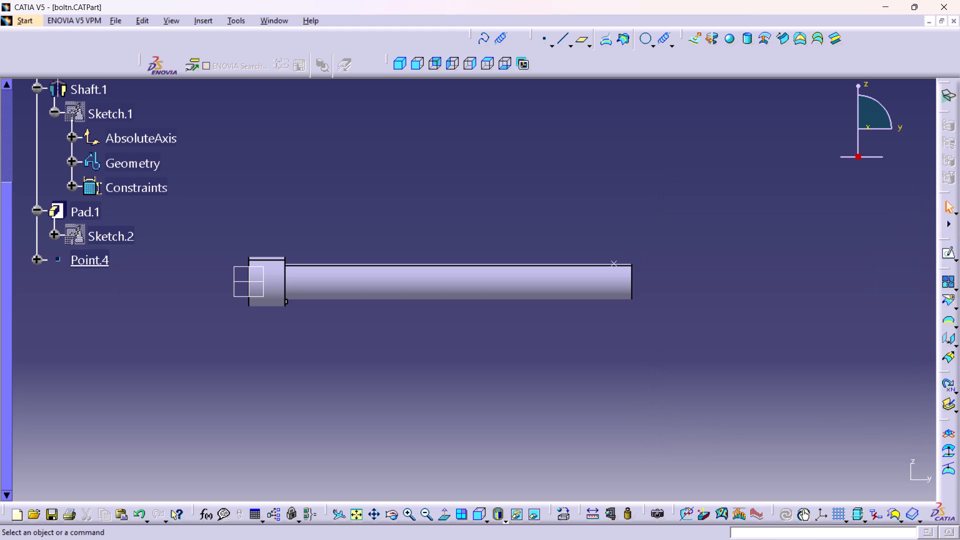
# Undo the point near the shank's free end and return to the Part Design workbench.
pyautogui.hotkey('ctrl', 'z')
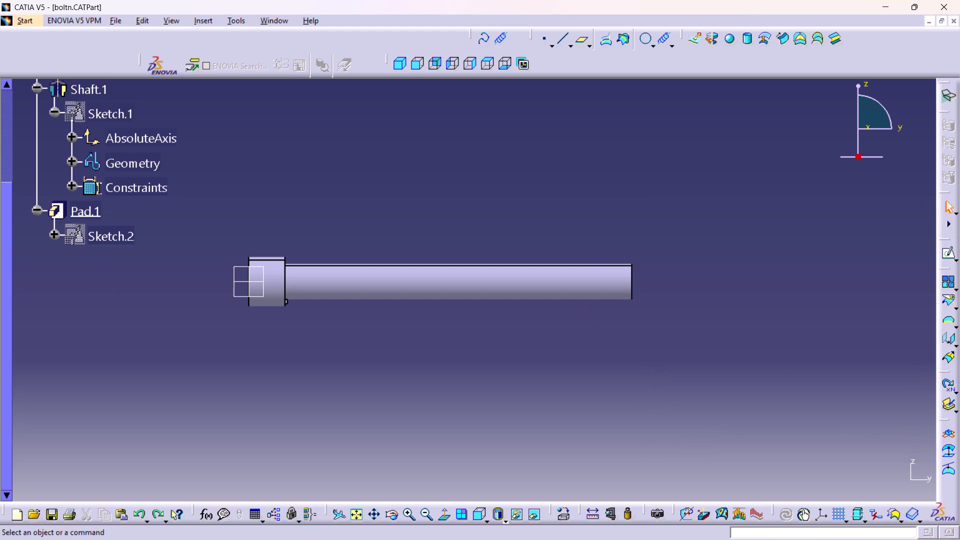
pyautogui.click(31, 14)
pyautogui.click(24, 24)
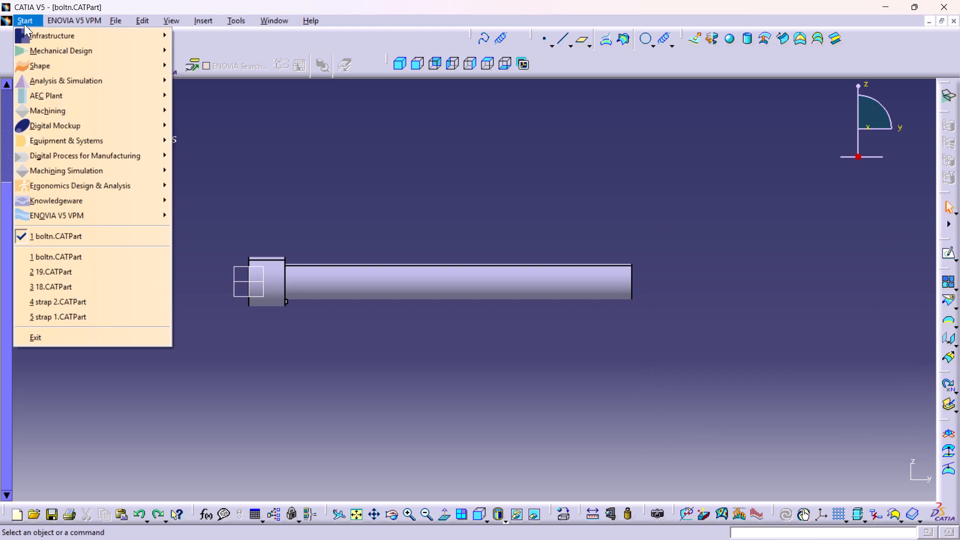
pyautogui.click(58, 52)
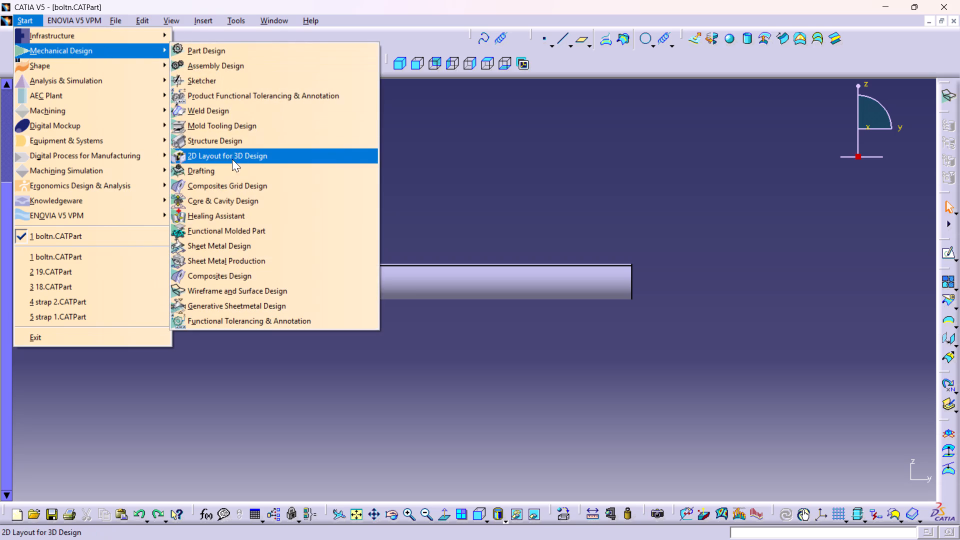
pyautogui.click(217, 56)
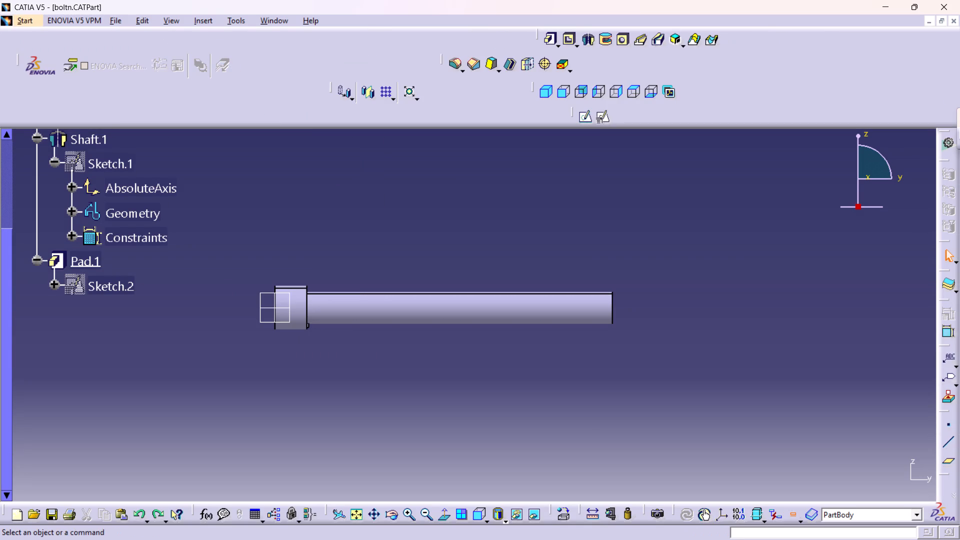
# Create a coordinate point near the shank's free end at X 0 mm, Y 162 mm, Z 8 mm from the origin.
pyautogui.click(951, 424)
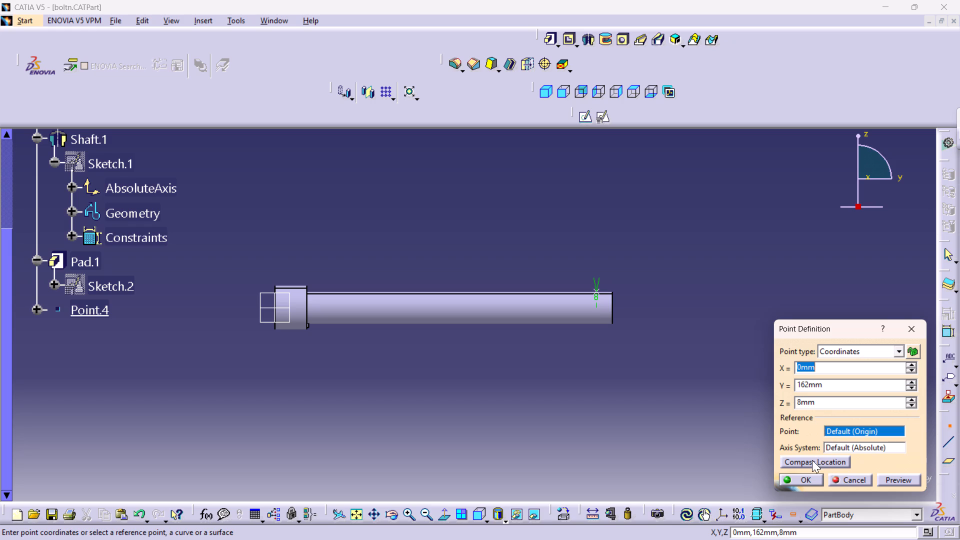
pyautogui.scroll(-2, 818, 437)
pyautogui.moveTo(637, 313); pyautogui.dragTo(613, 256, button='middle')
pyautogui.rightClick(637, 313)
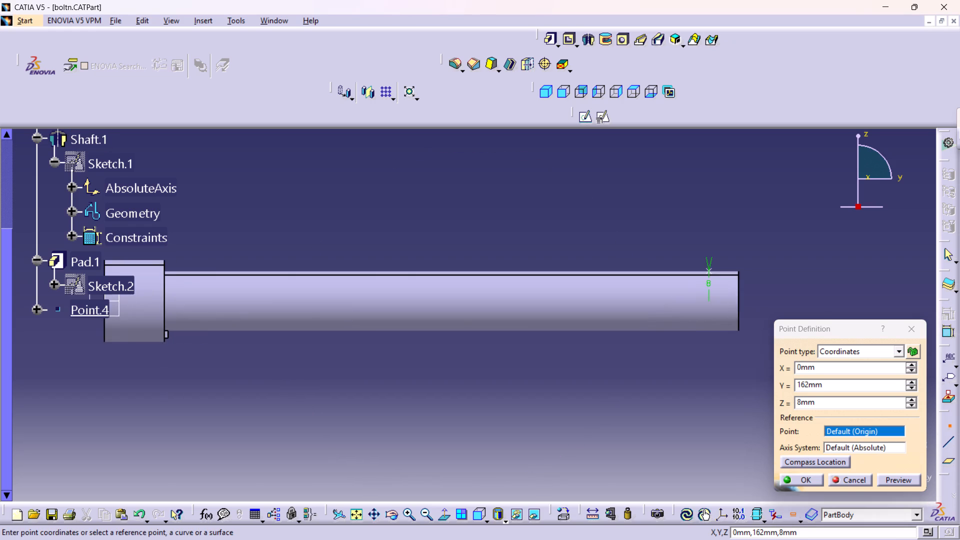
pyautogui.moveTo(638, 285); pyautogui.dragTo(515, 264, button='middle')
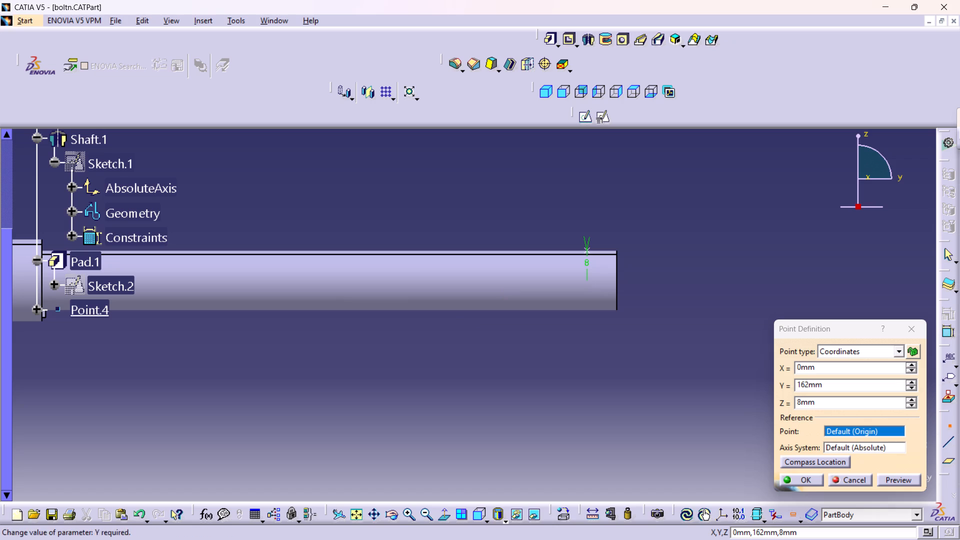
pyautogui.scroll(-1, 786, 426)
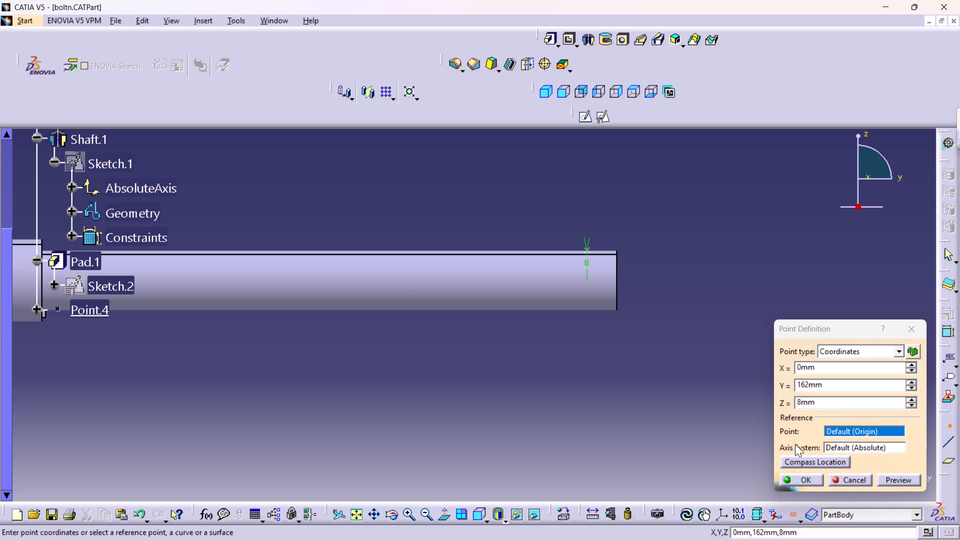
pyautogui.click(806, 478)
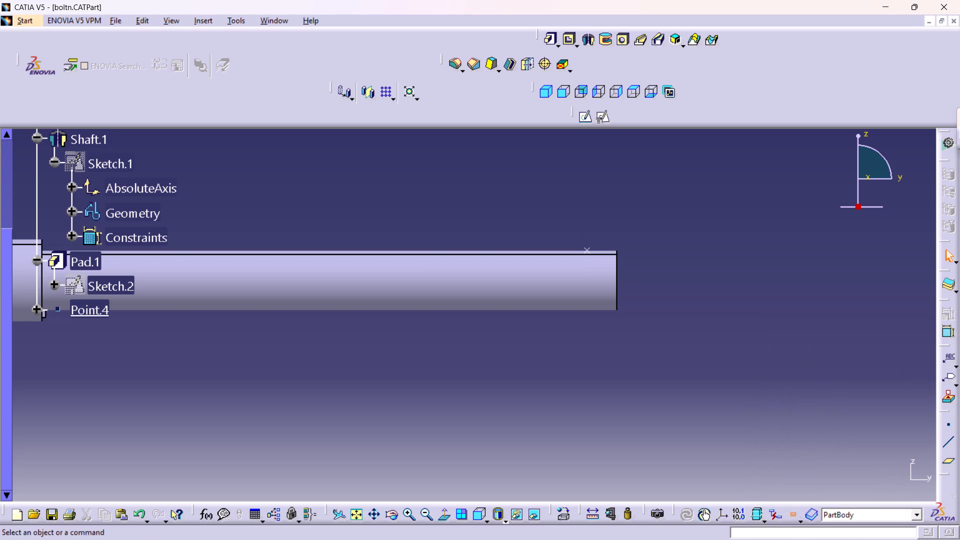
# In Wireframe and Surface Design, create a clockwise helix from Point.4 about the Y axis toward the head with 2 mm pitch and 34 mm height.
pyautogui.click(19, 21)
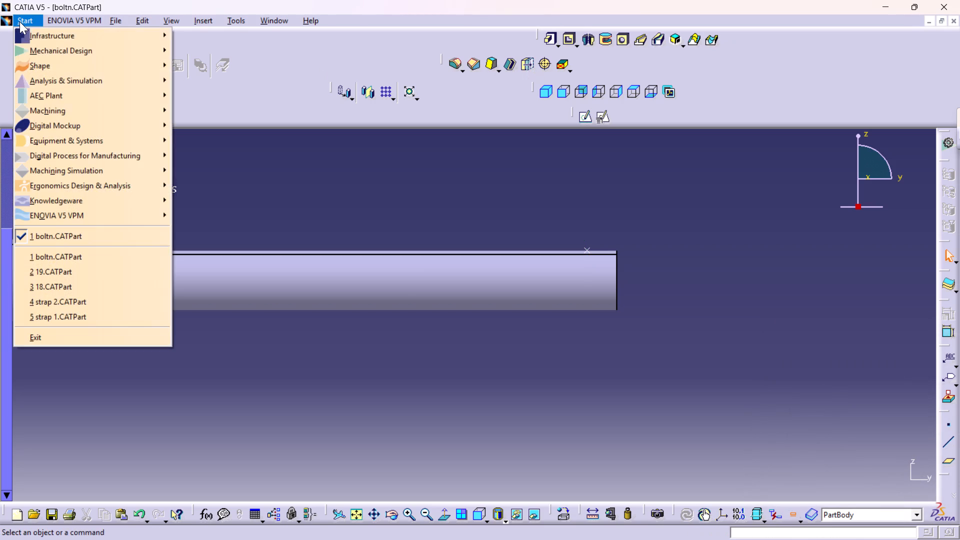
pyautogui.click(43, 52)
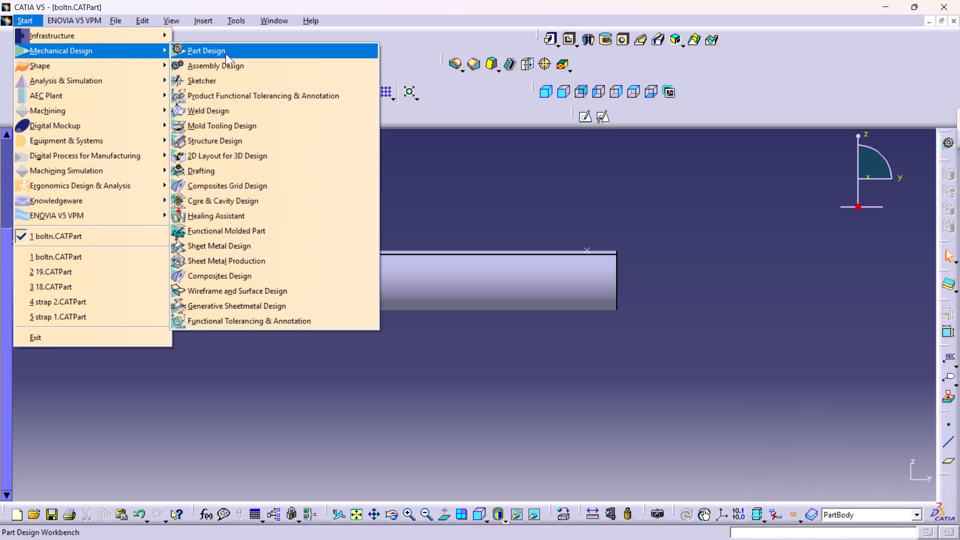
pyautogui.click(218, 288)
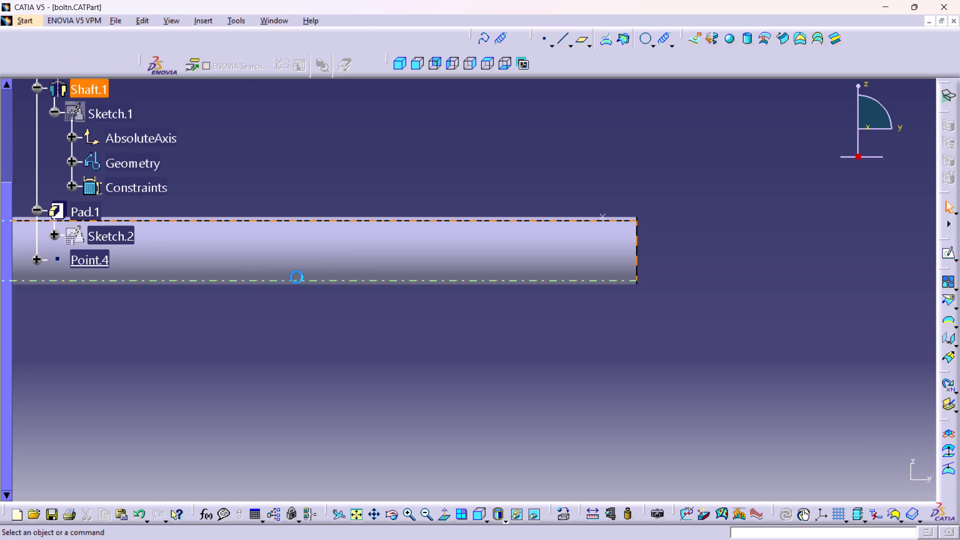
pyautogui.click(663, 39)
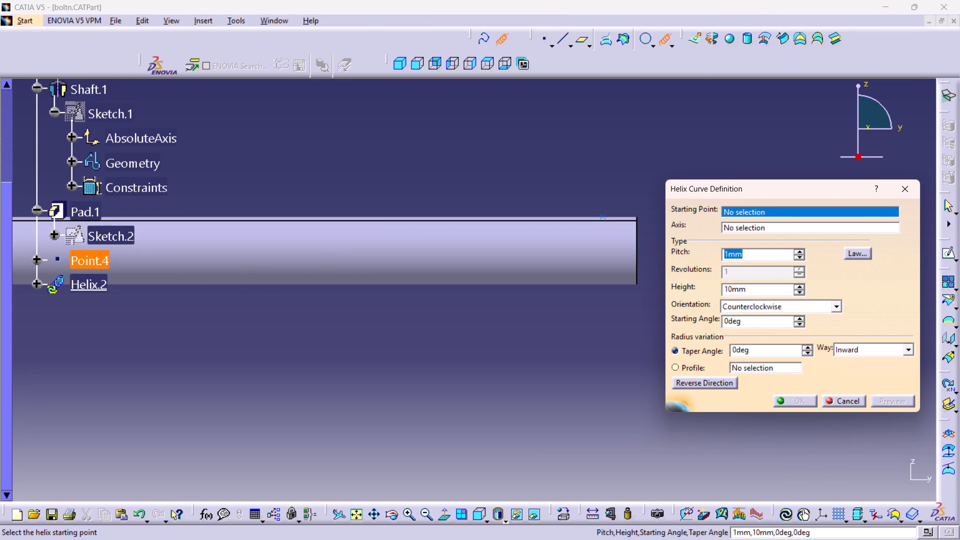
pyautogui.click(602, 214)
pyautogui.rightClick(781, 225)
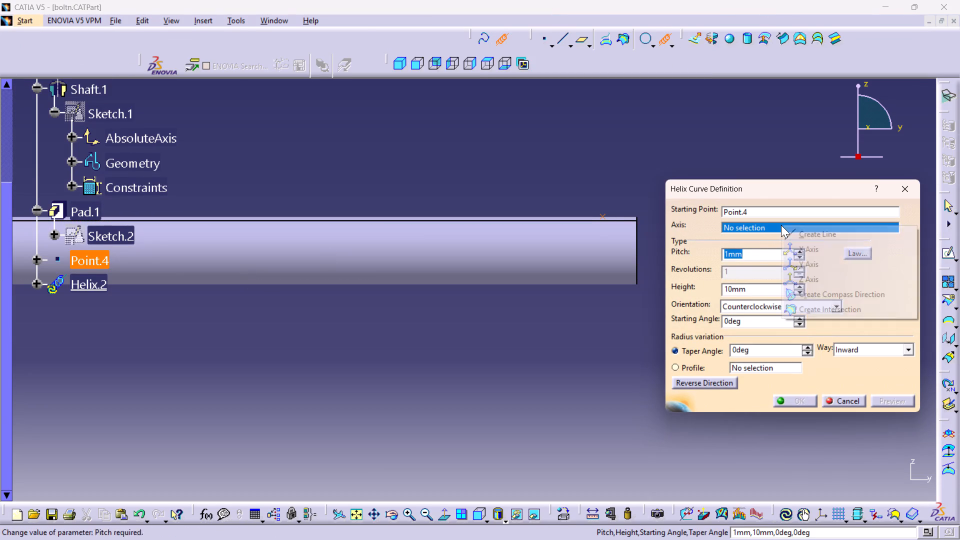
pyautogui.click(813, 263)
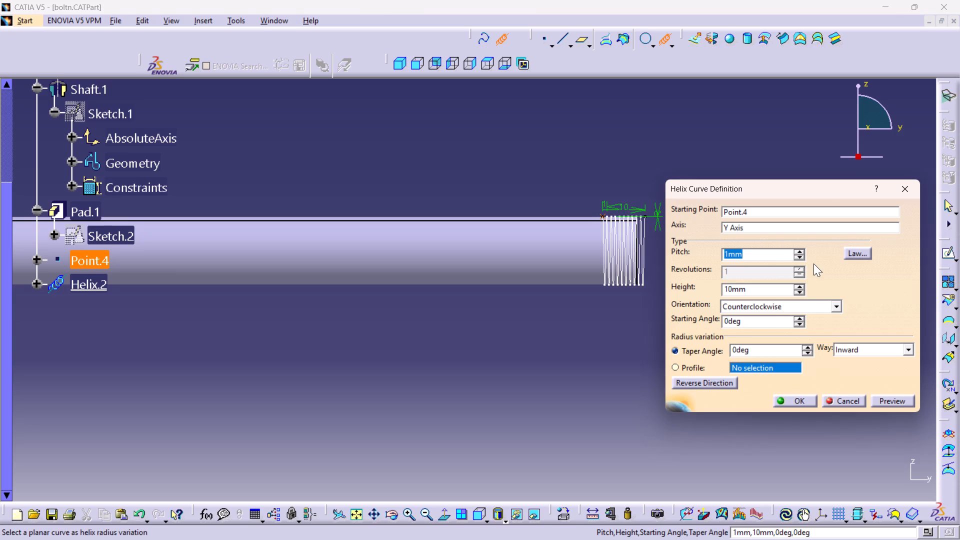
pyautogui.click(710, 382)
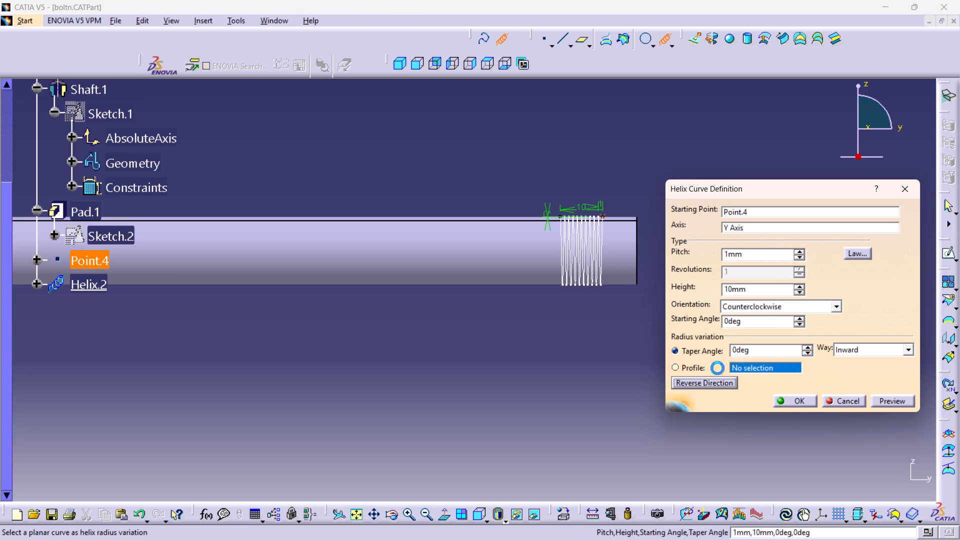
pyautogui.doubleClick(754, 288)
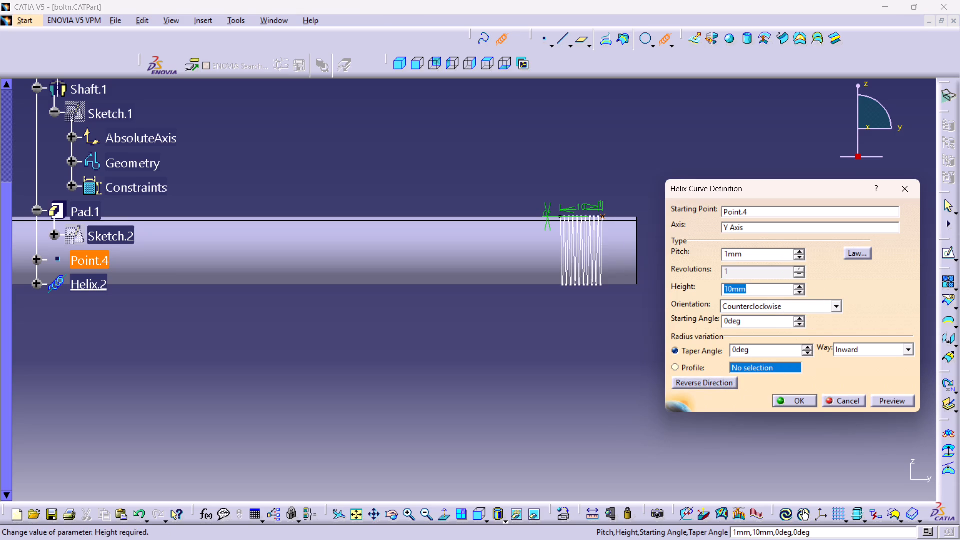
pyautogui.write('34')
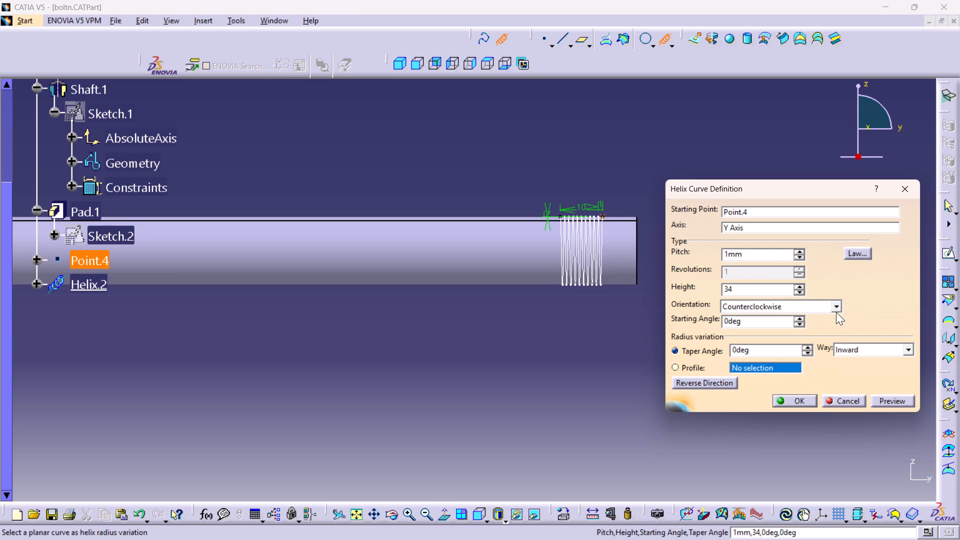
pyautogui.click(831, 305)
pyautogui.click(737, 332)
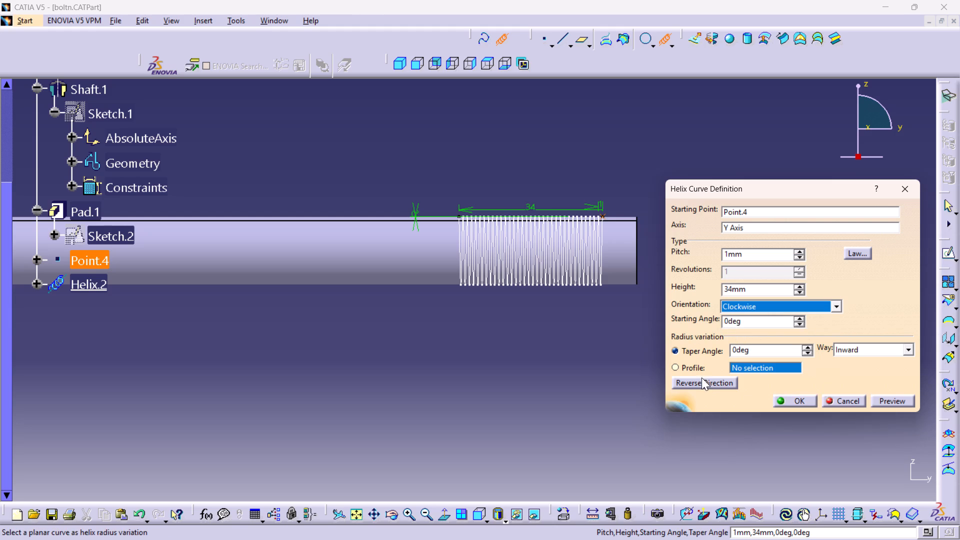
pyautogui.doubleClick(745, 252)
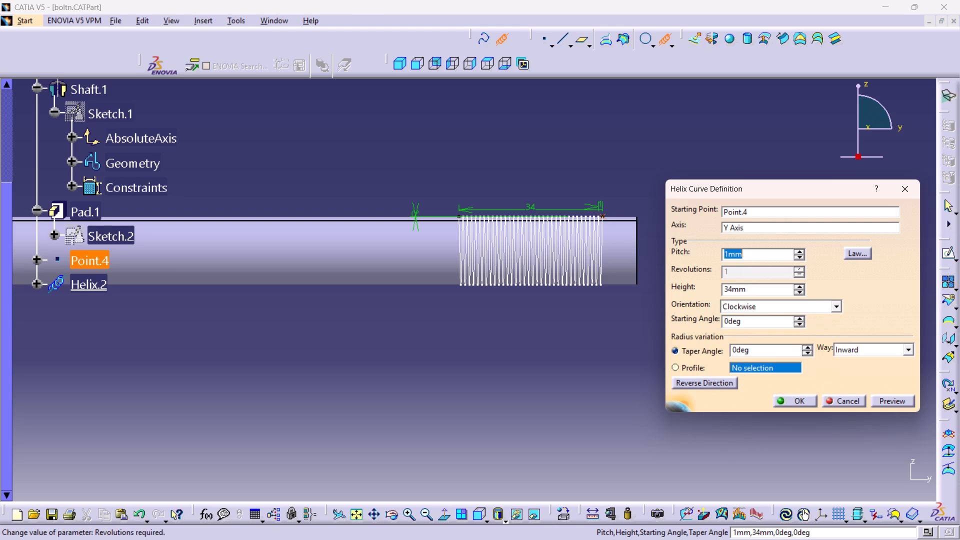
pyautogui.press('2')
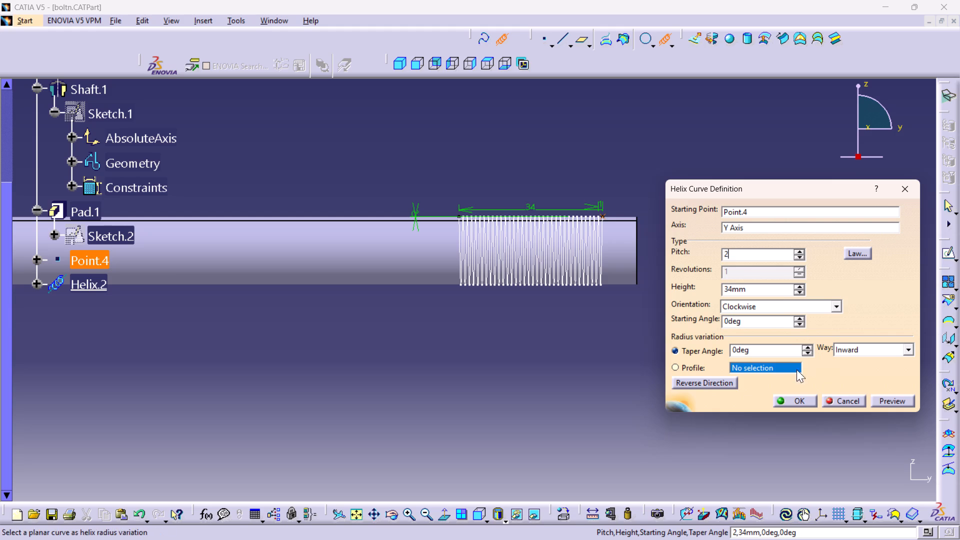
pyautogui.click(788, 404)
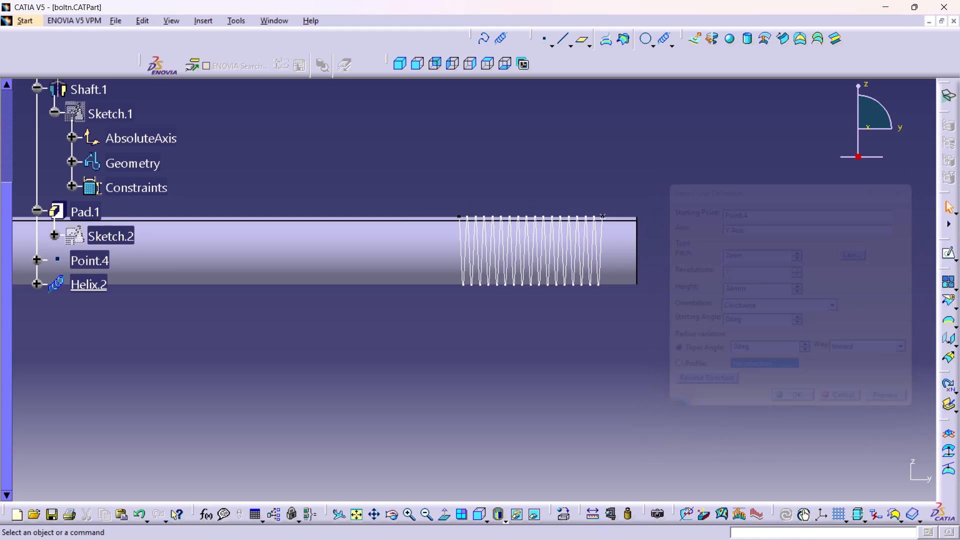
# Return from Wireframe and Surface Design to the Part Design workbench.
pyautogui.click(654, 371)
pyautogui.click(399, 65)
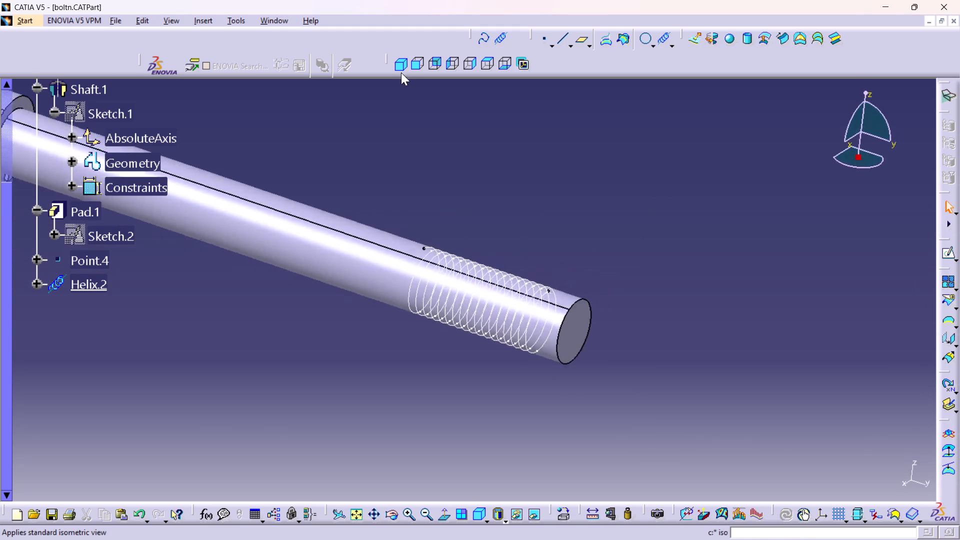
pyautogui.click(518, 275)
pyautogui.moveTo(518, 275); pyautogui.dragTo(495, 189, button='middle')
pyautogui.rightClick(518, 275)
pyautogui.moveTo(554, 269); pyautogui.dragTo(533, 191, button='middle')
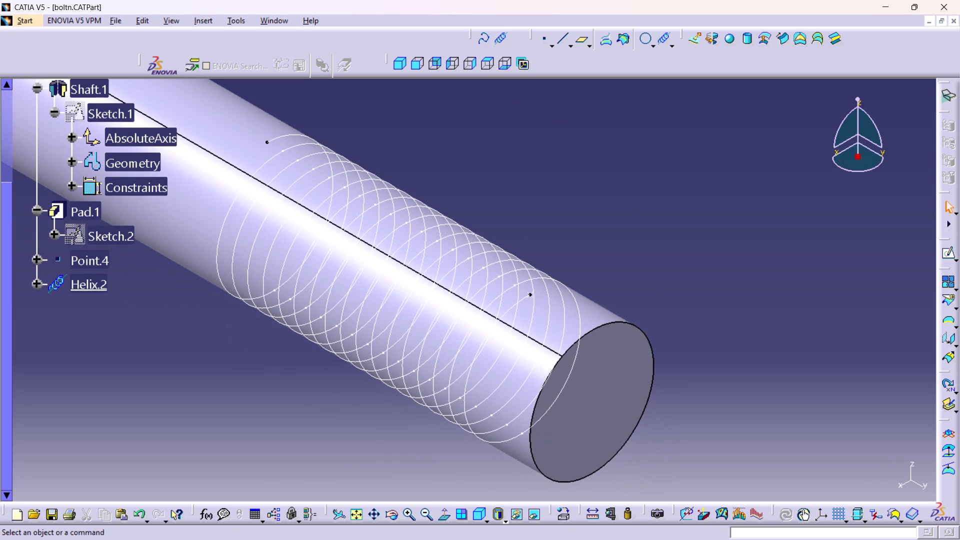
pyautogui.moveTo(533, 191); pyautogui.dragTo(533, 190, button='middle')
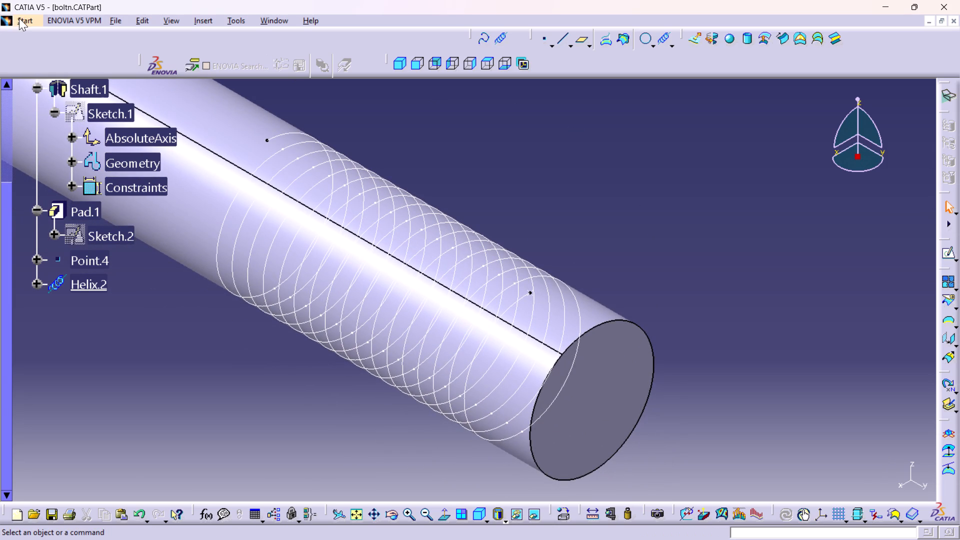
pyautogui.click(19, 18)
pyautogui.click(68, 46)
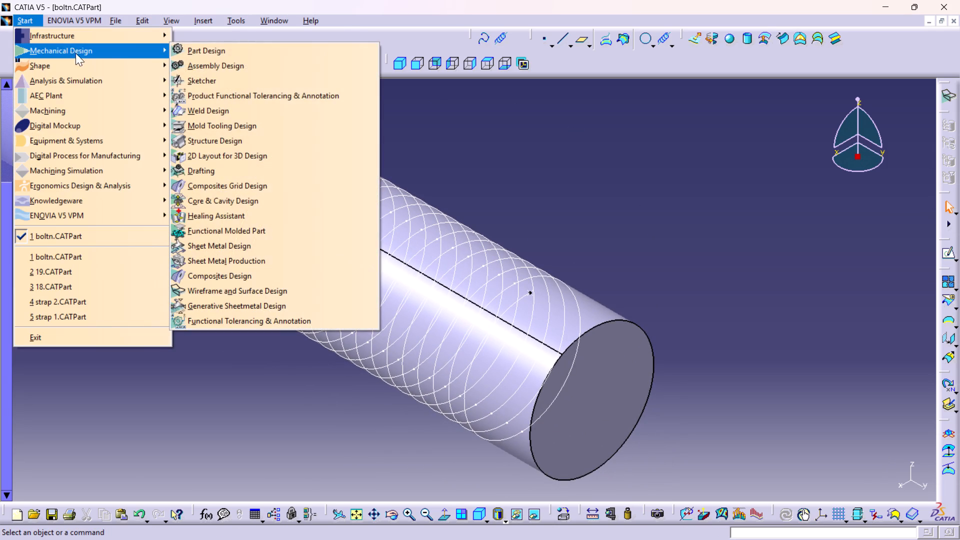
pyautogui.click(201, 55)
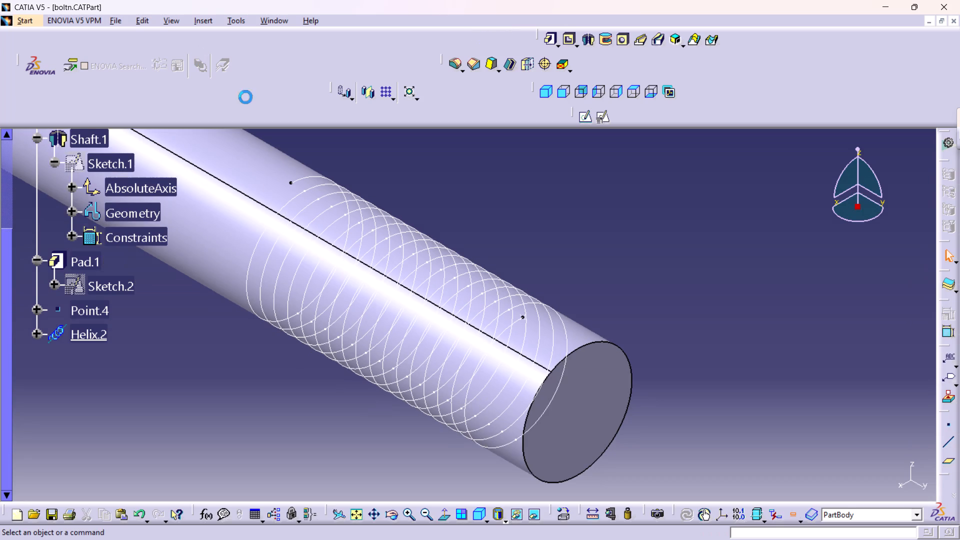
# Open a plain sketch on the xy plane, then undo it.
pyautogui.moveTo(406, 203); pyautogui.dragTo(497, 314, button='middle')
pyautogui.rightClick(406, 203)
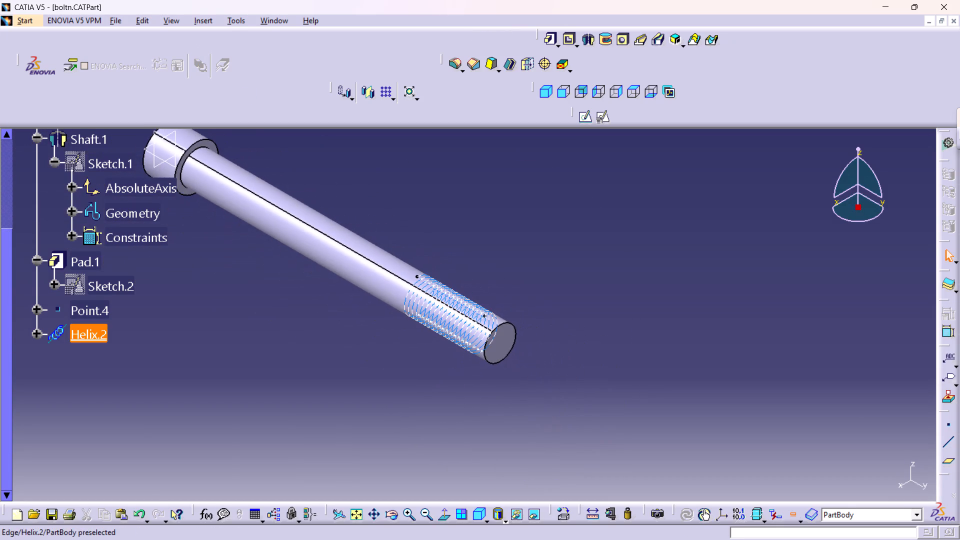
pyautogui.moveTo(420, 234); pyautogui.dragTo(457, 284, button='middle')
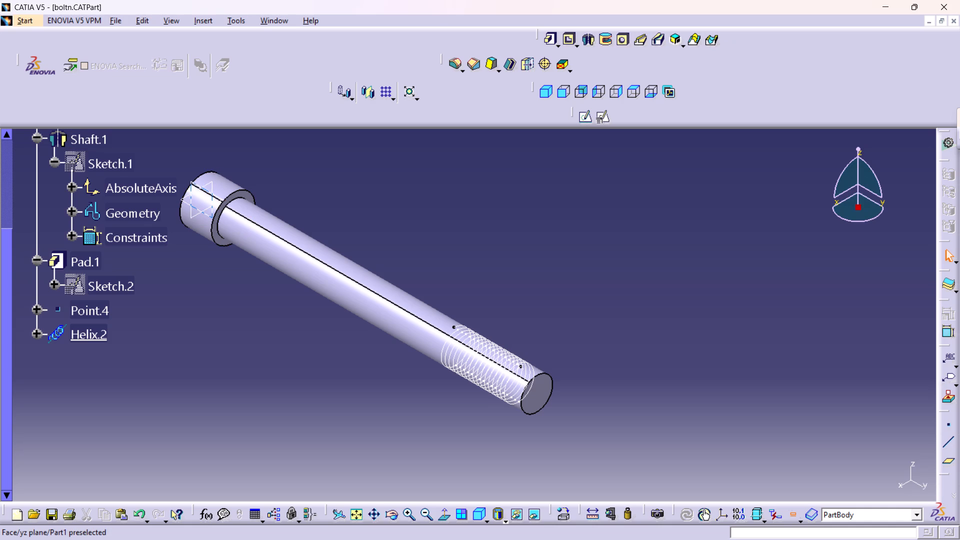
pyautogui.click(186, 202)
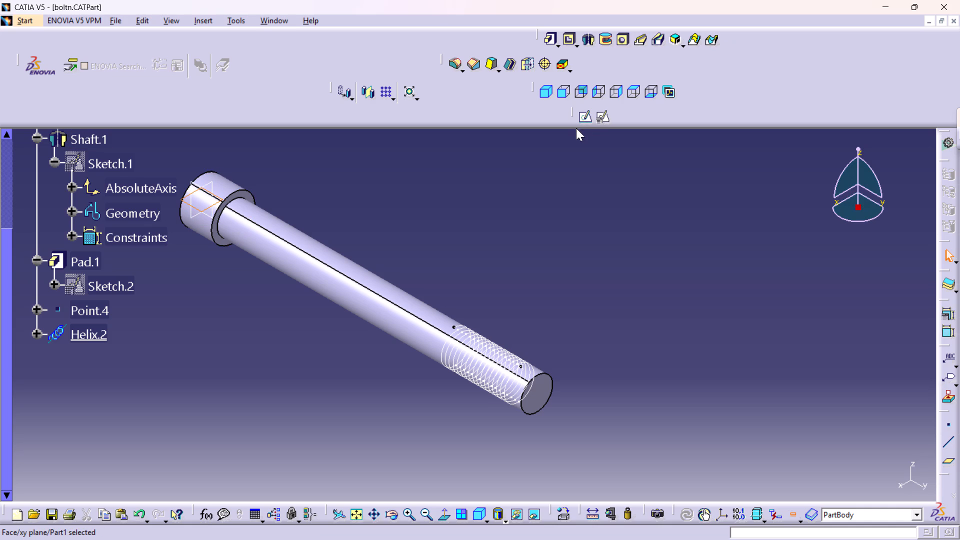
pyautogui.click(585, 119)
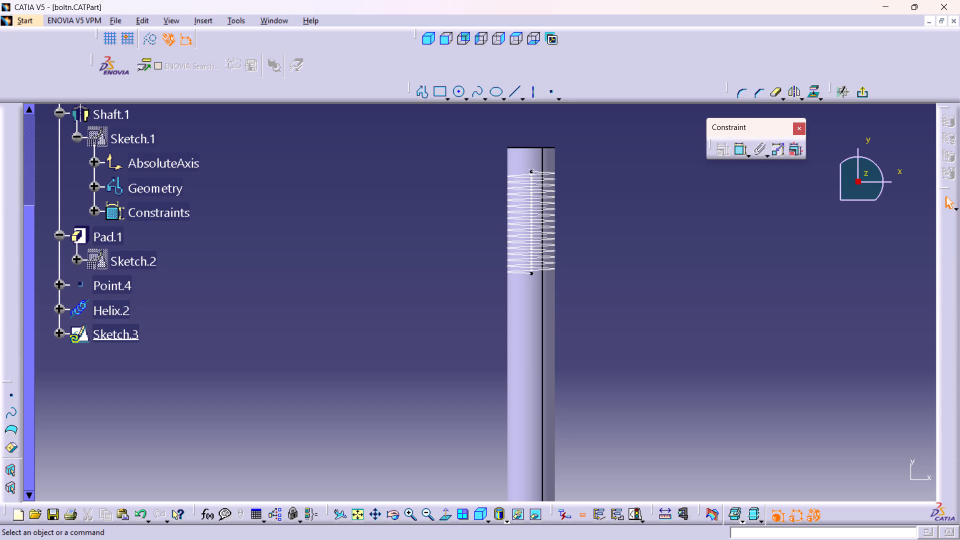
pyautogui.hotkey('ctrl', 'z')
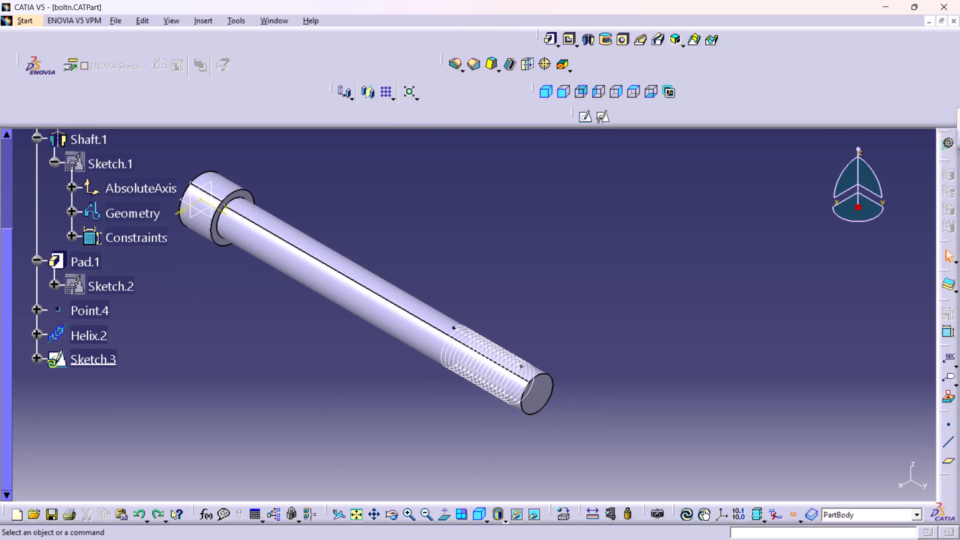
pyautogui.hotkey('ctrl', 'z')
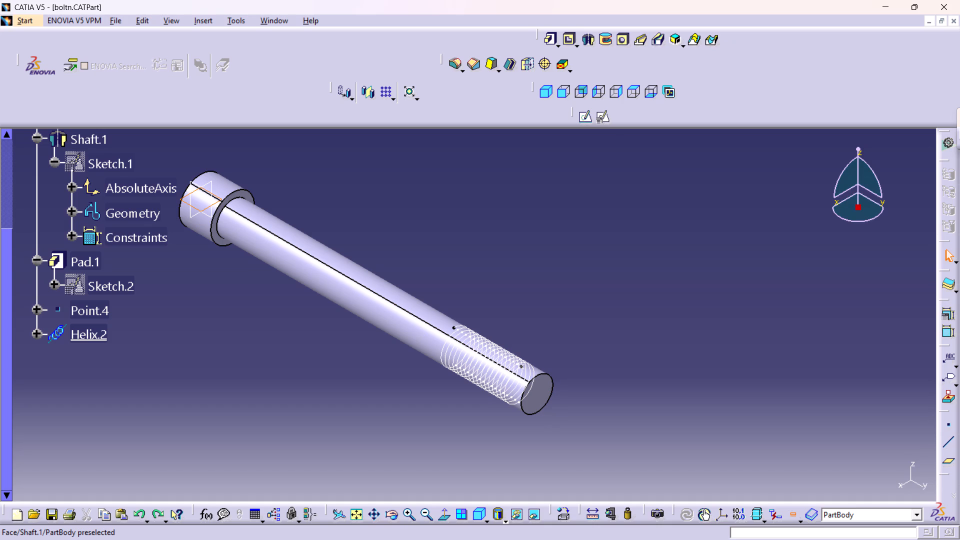
# Create a positioned sketch on the selected xy plane with the axes swapped and the V direction reversed.
pyautogui.click(604, 116)
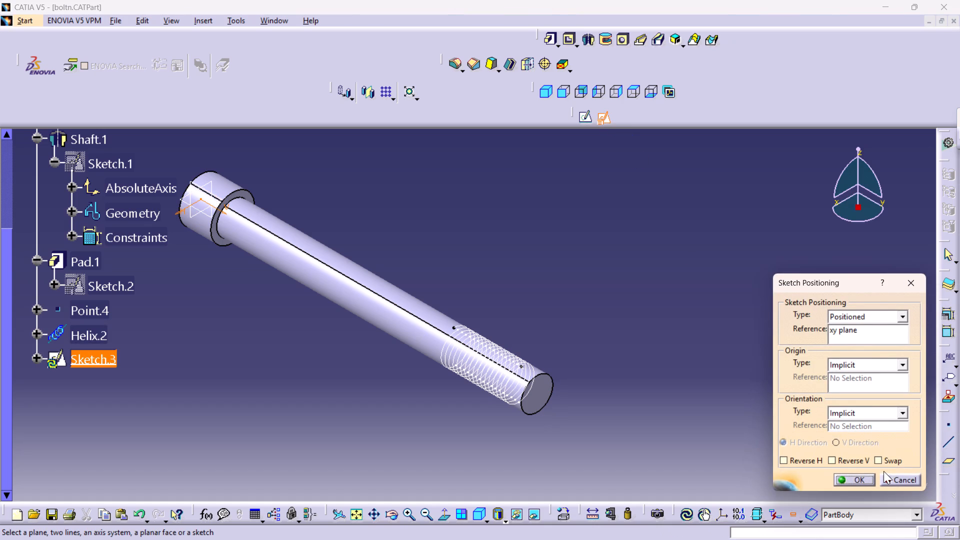
pyautogui.click(886, 456)
pyautogui.click(844, 458)
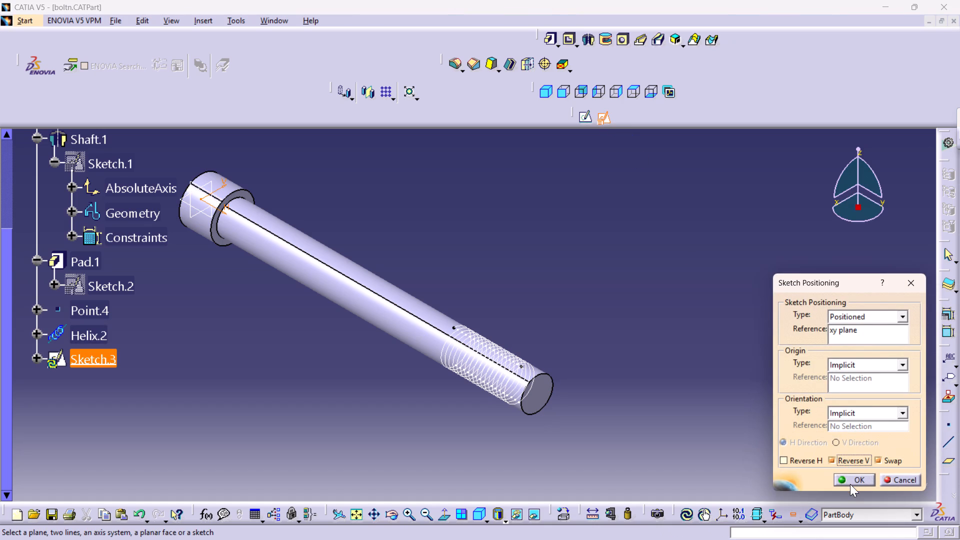
pyautogui.click(850, 482)
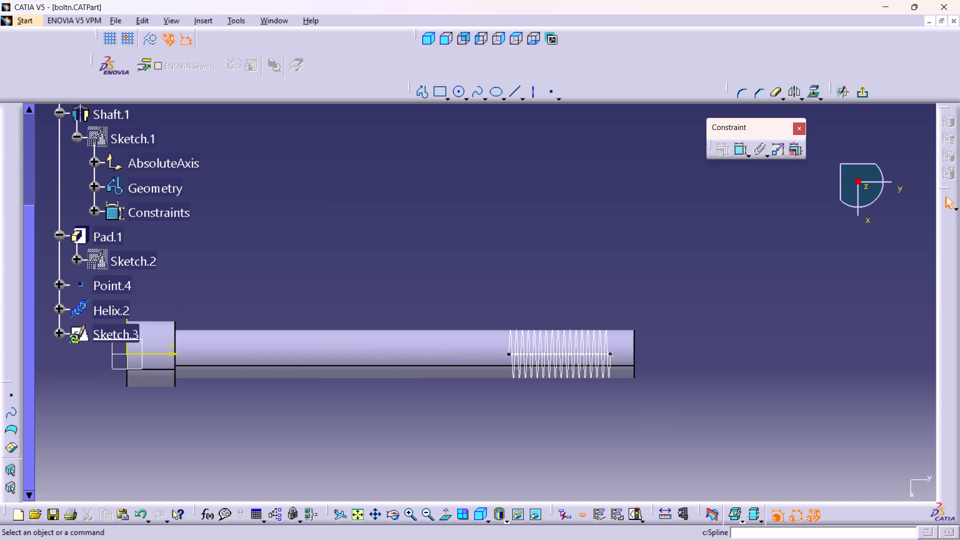
# Sketch a circle about 3.65 mm in diameter centred on the helix's start point near the shank's free end.
pyautogui.moveTo(550, 232); pyautogui.dragTo(477, 106, button='middle')
pyautogui.rightClick(550, 232)
pyautogui.moveTo(676, 361); pyautogui.dragTo(512, 194, button='middle')
pyautogui.moveTo(653, 307); pyautogui.dragTo(468, 267, button='middle')
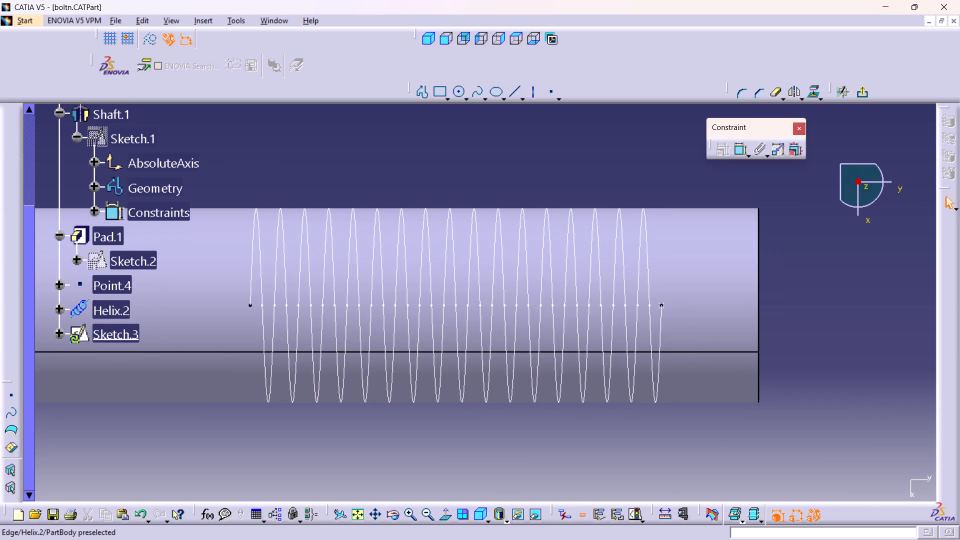
pyautogui.click(456, 89)
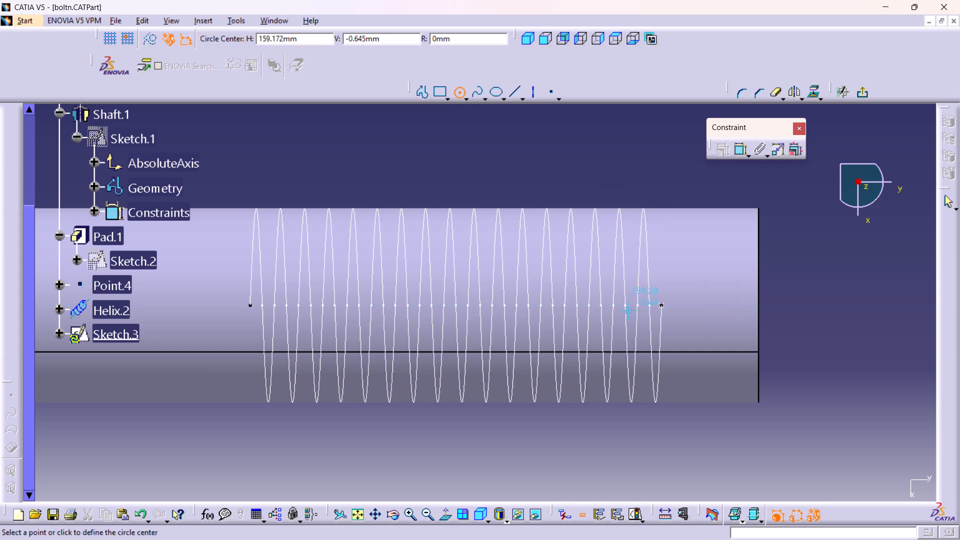
pyautogui.click(661, 305)
pyautogui.click(683, 311)
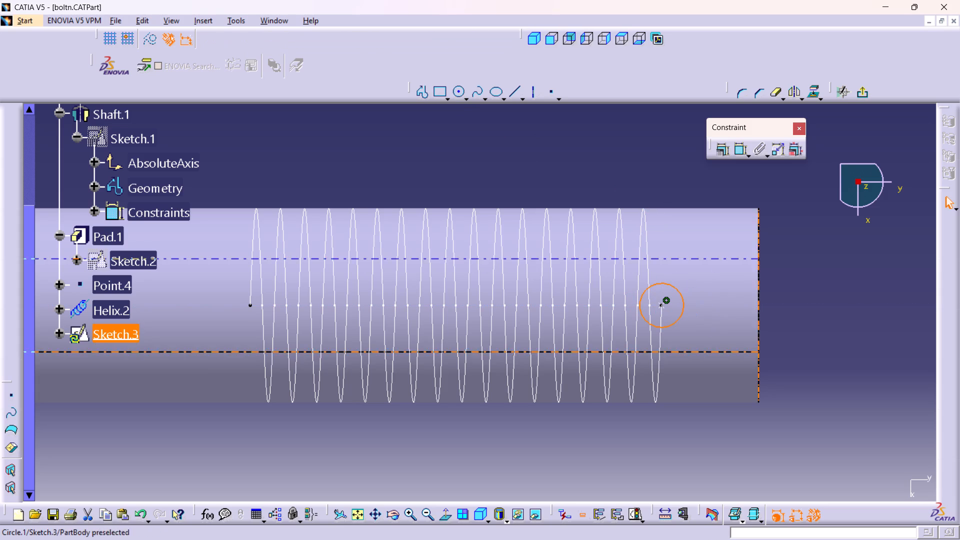
# Dimension the circle and set its diameter to 0.5 mm.
pyautogui.doubleClick(738, 146)
pyautogui.click(818, 268)
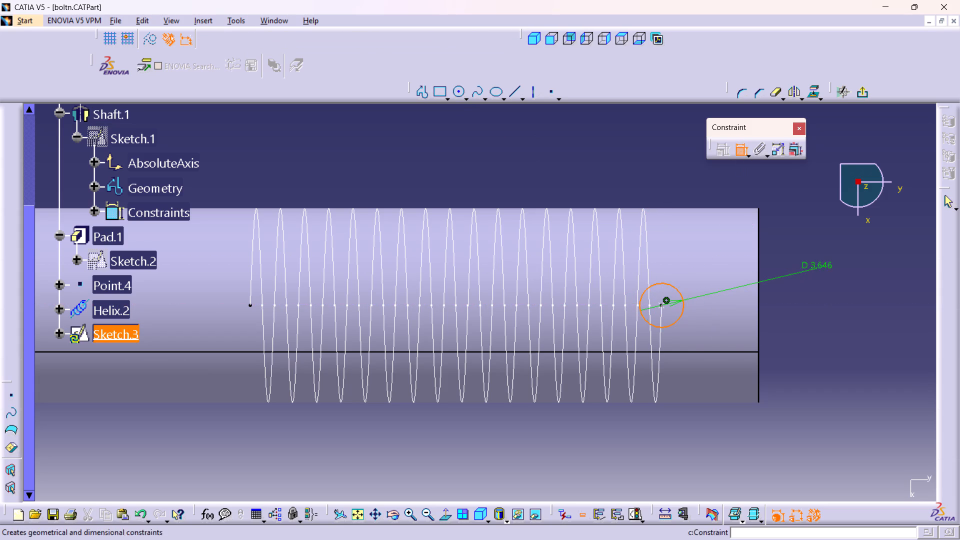
pyautogui.doubleClick(819, 263)
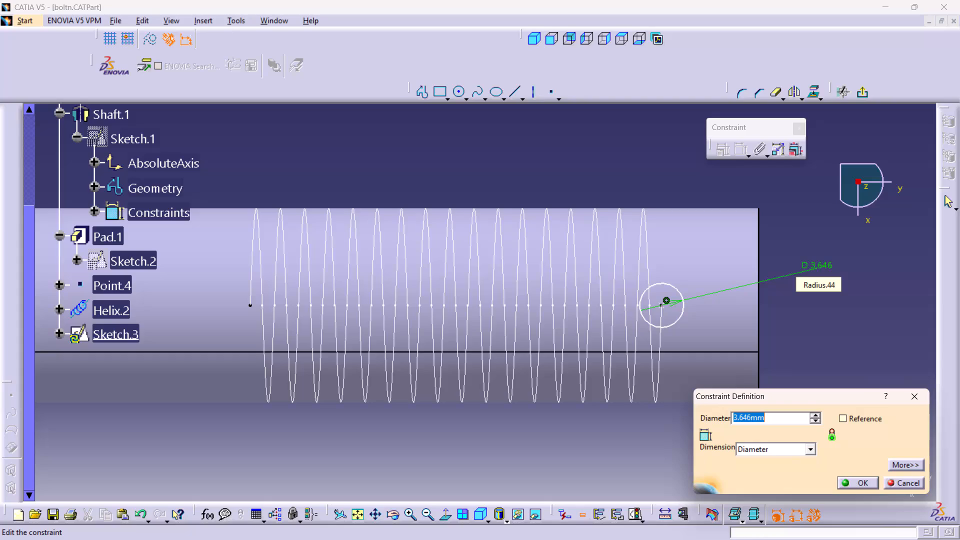
pyautogui.doubleClick(770, 422)
pyautogui.write('.5')
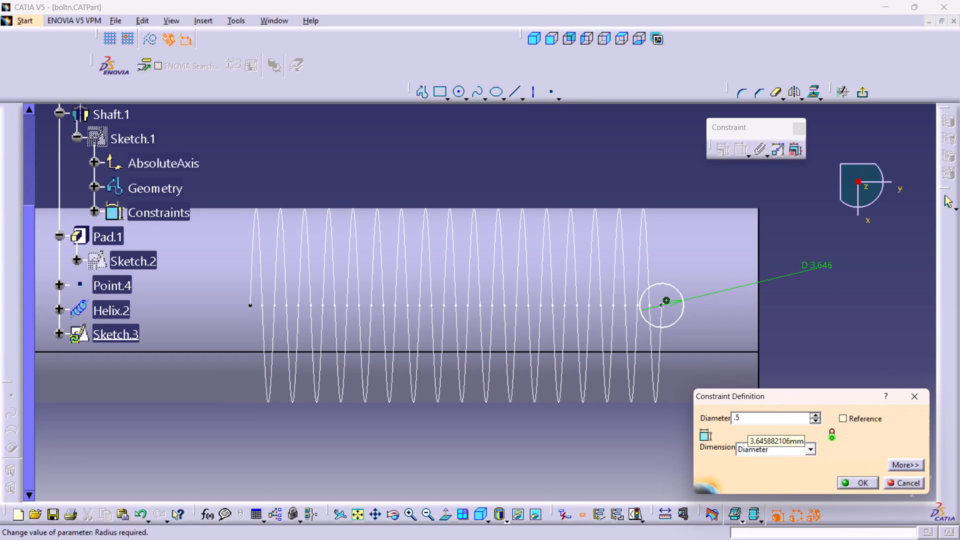
pyautogui.click(863, 486)
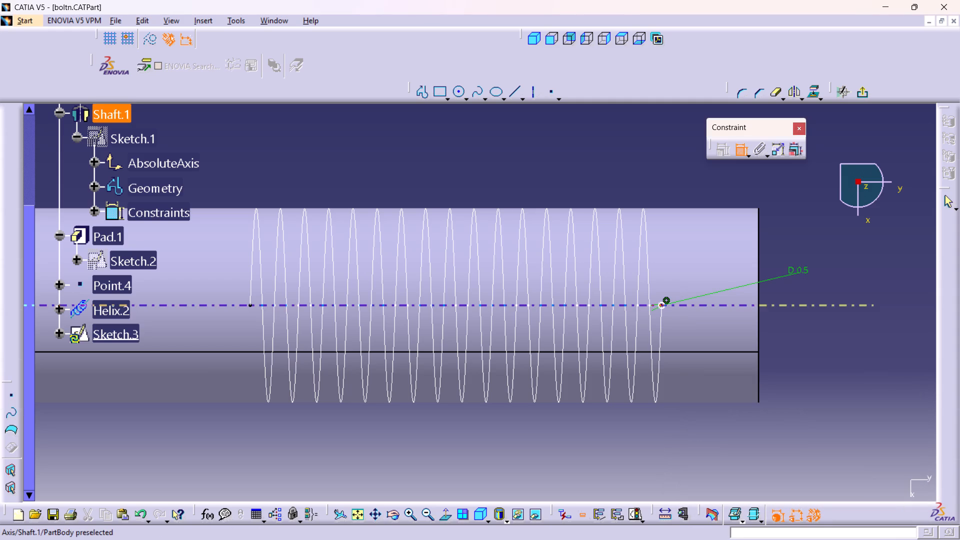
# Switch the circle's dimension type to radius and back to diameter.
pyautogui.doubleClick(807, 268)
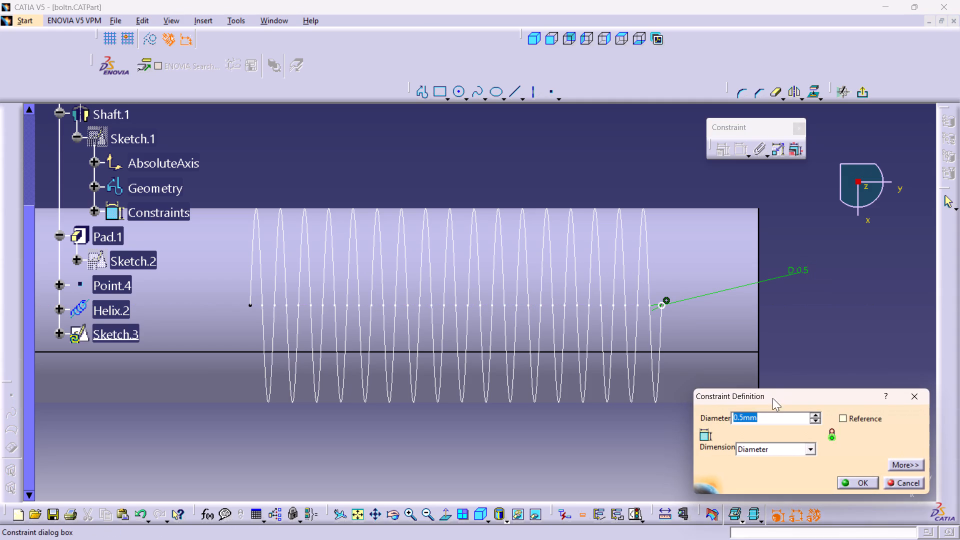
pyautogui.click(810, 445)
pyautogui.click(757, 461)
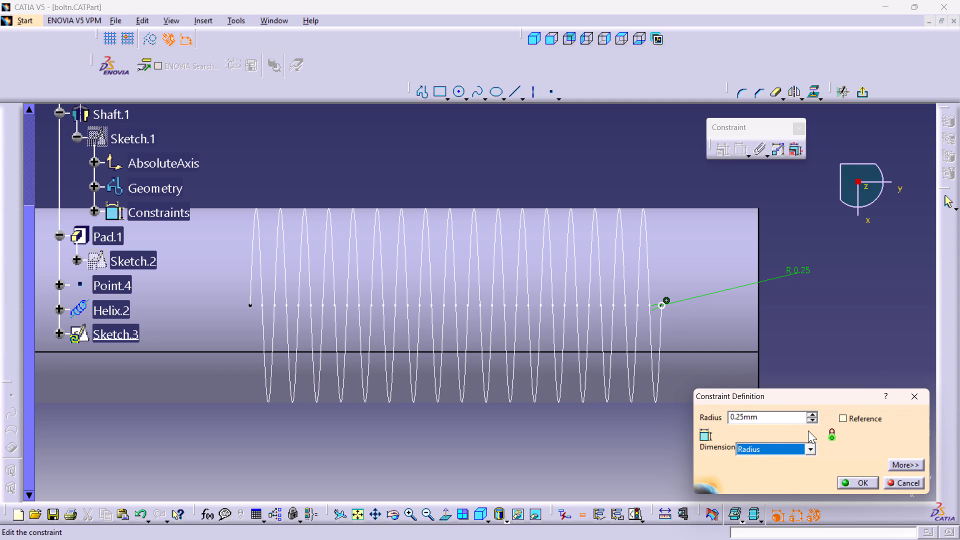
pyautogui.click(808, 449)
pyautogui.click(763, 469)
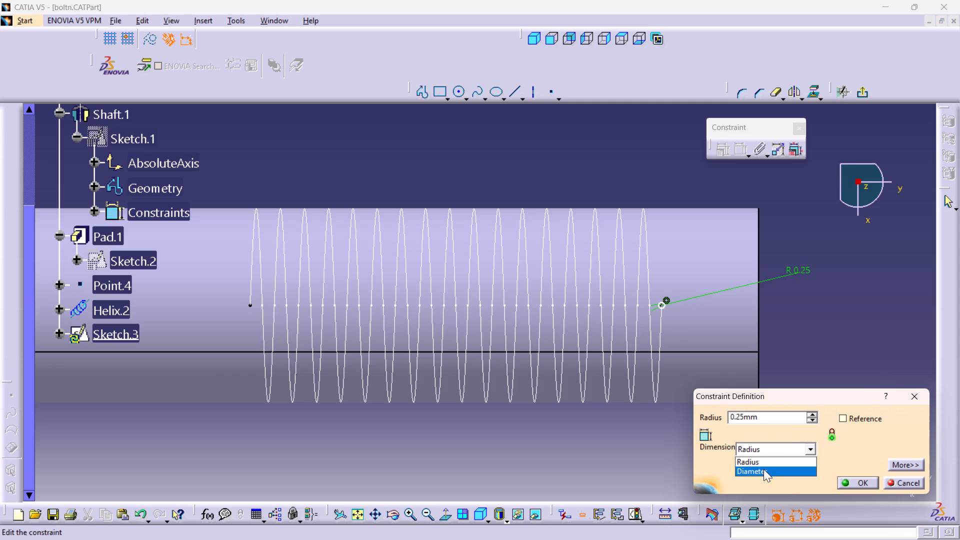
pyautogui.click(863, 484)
# Apply a coincidence constraint between the point at the circle's centre and the circle, and leave the Constraint command.
pyautogui.moveTo(693, 337); pyautogui.dragTo(671, 273, button='middle')
pyautogui.rightClick(693, 337)
pyautogui.moveTo(797, 317); pyautogui.dragTo(497, 274, button='middle')
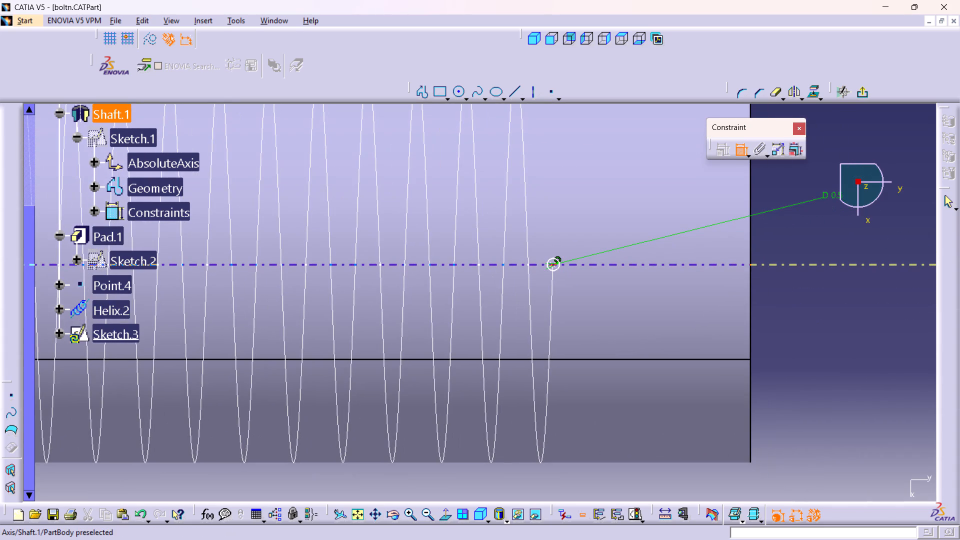
pyautogui.moveTo(528, 278); pyautogui.dragTo(587, 373, button='middle')
pyautogui.rightClick(528, 278)
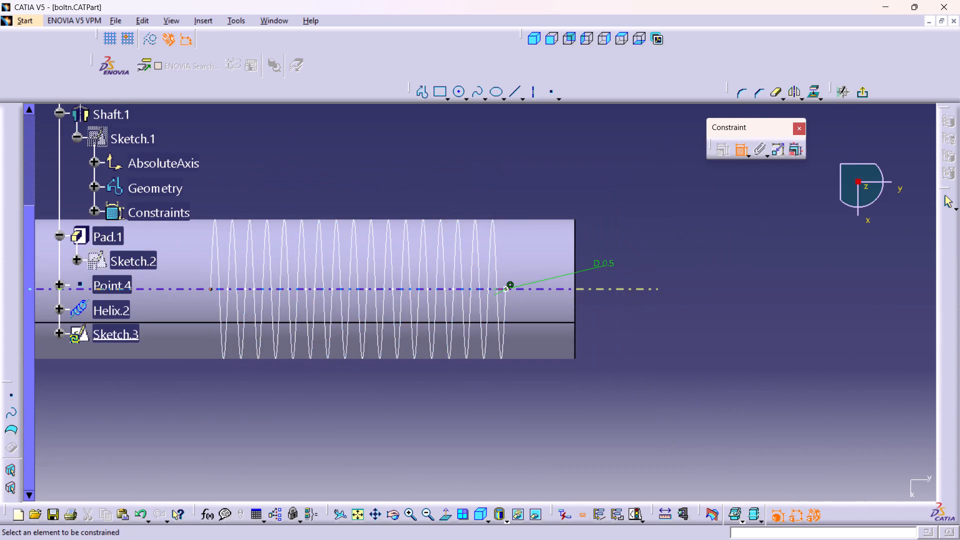
pyautogui.moveTo(515, 331); pyautogui.dragTo(590, 371, button='middle')
pyautogui.moveTo(579, 326); pyautogui.dragTo(565, 301, button='middle')
pyautogui.rightClick(579, 326)
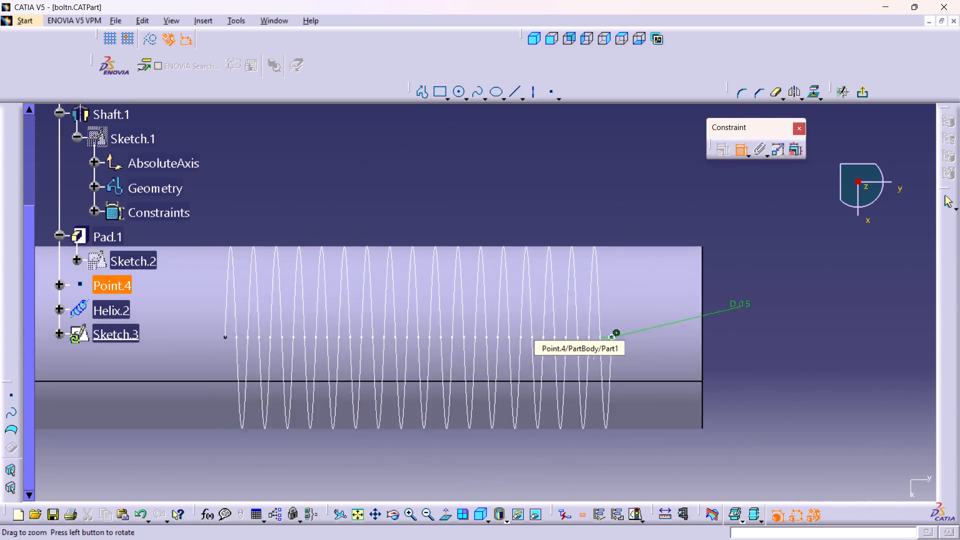
pyautogui.moveTo(565, 301); pyautogui.dragTo(538, 205, button='middle')
pyautogui.moveTo(865, 395); pyautogui.dragTo(459, 174, button='middle')
pyautogui.rightClick(459, 174)
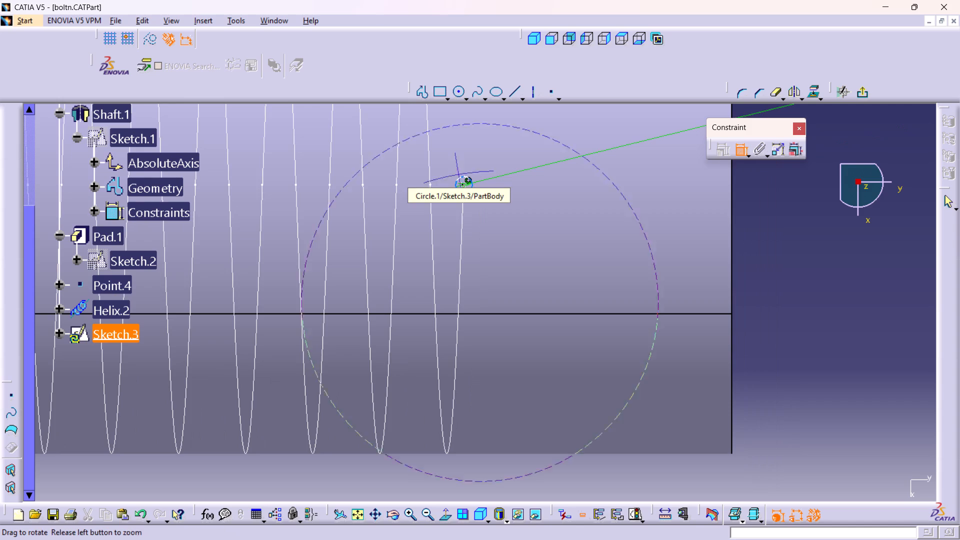
pyautogui.moveTo(459, 174); pyautogui.dragTo(443, 107, button='middle')
pyautogui.moveTo(507, 224); pyautogui.dragTo(646, 450, button='middle')
pyautogui.moveTo(607, 341); pyautogui.dragTo(589, 292, button='middle')
pyautogui.rightClick(607, 341)
pyautogui.moveTo(623, 357); pyautogui.dragTo(509, 379, button='middle')
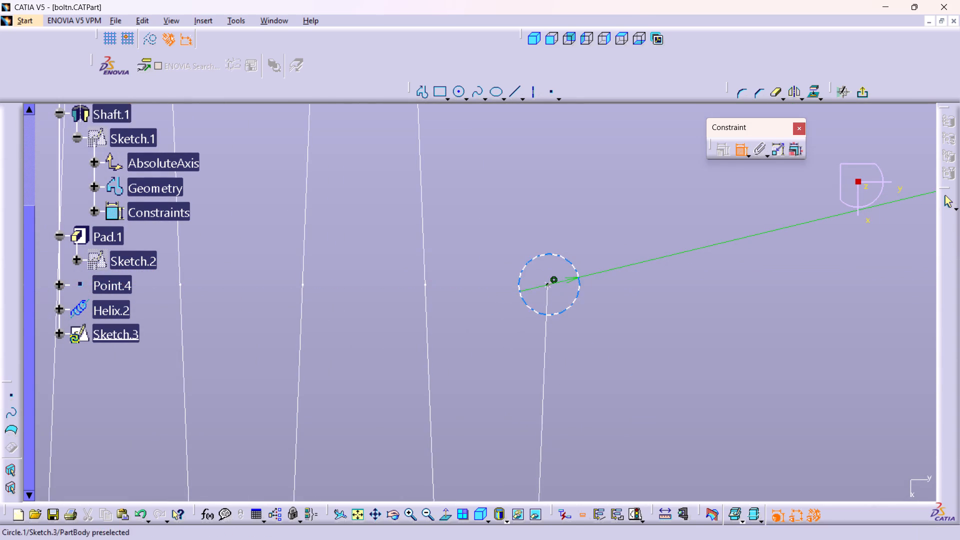
pyautogui.click(549, 285)
pyautogui.click(569, 260)
pyautogui.rightClick(619, 236)
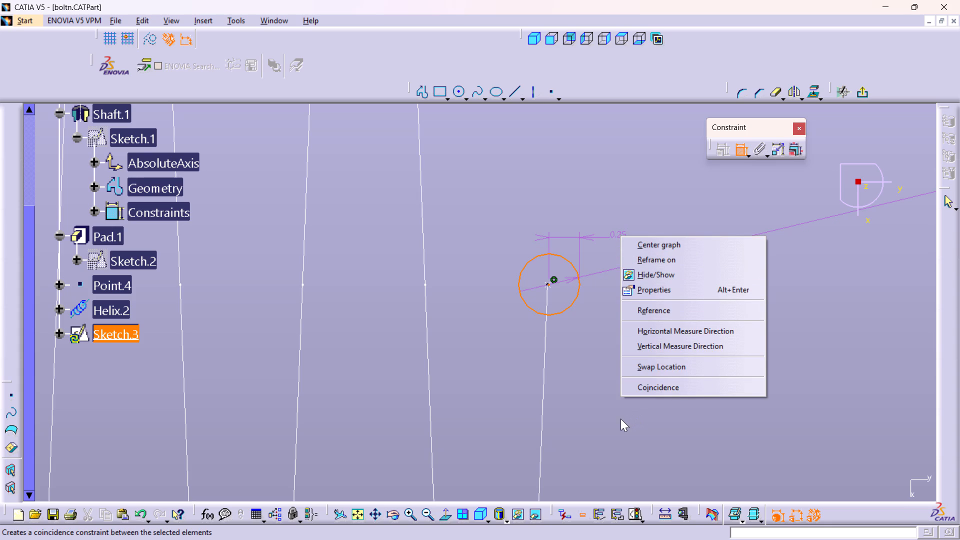
pyautogui.click(662, 384)
pyautogui.moveTo(674, 296); pyautogui.dragTo(680, 320, button='middle')
pyautogui.rightClick(674, 296)
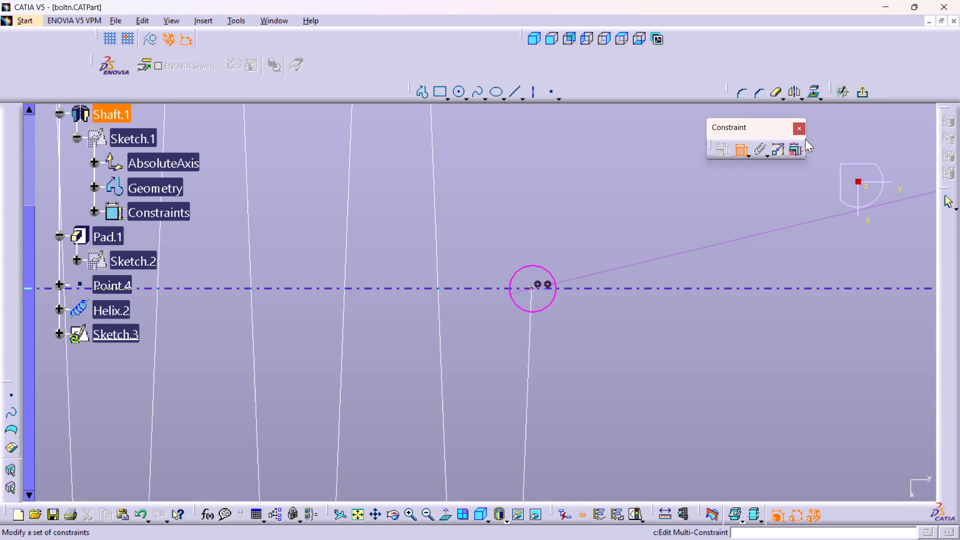
pyautogui.click(743, 151)
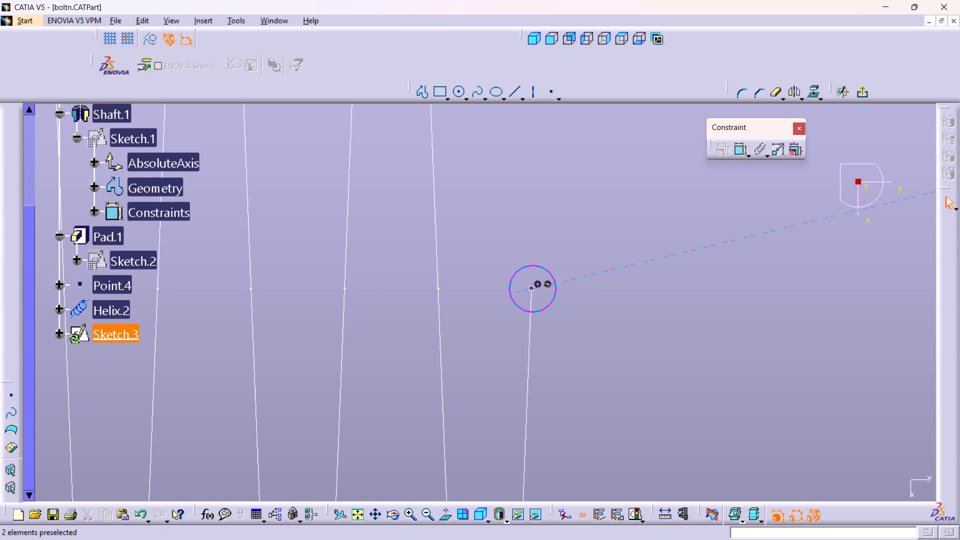
# Delete one of the two coincidence constraints at the centre of the 0.5 mm circle.
pyautogui.click(534, 282)
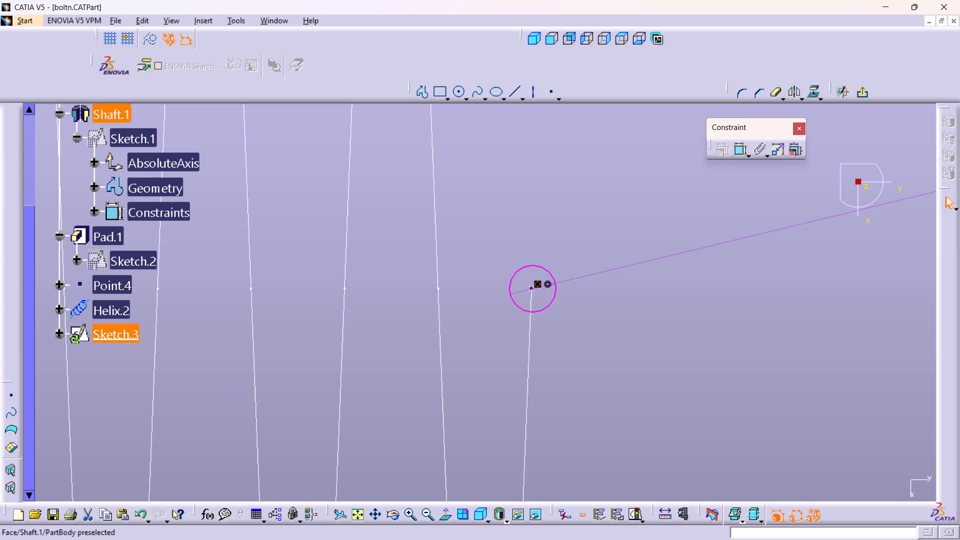
pyautogui.rightClick(561, 304)
pyautogui.click(715, 289)
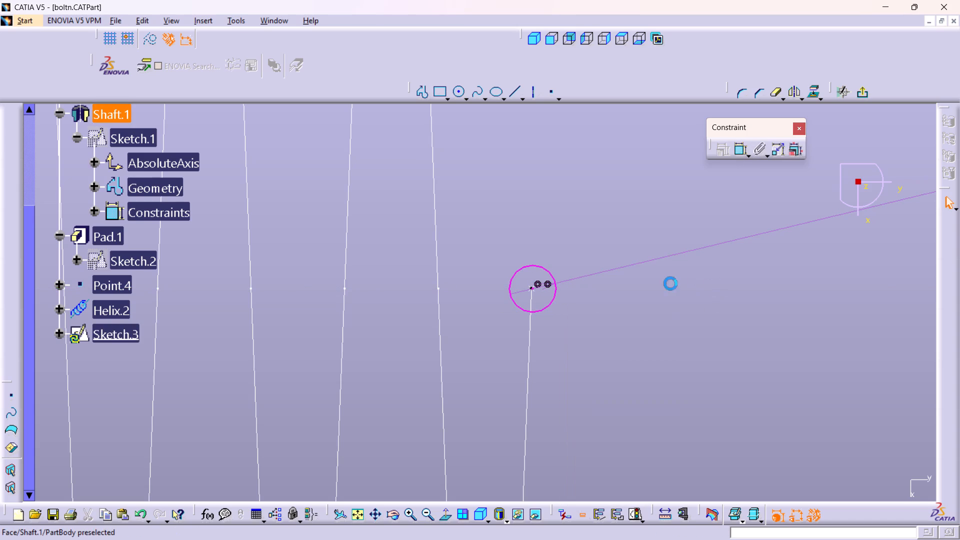
pyautogui.rightClick(537, 281)
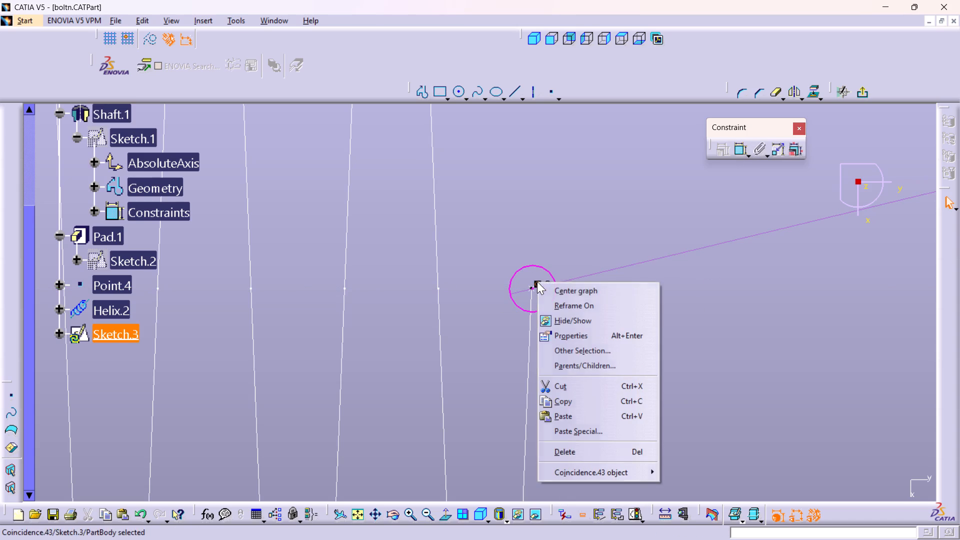
pyautogui.click(586, 450)
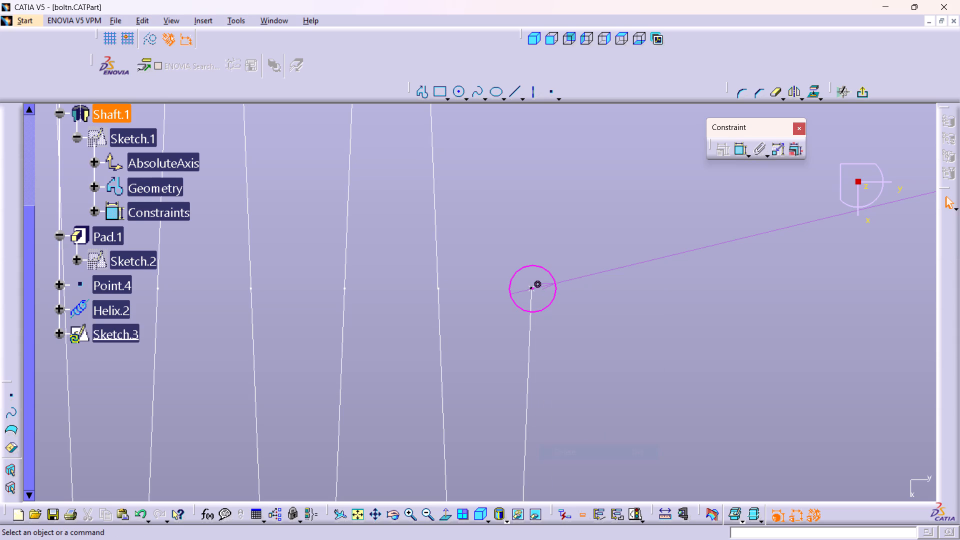
# Delete the 0.5 mm diameter dimension along with its circle, and the remaining coincidence constraint at the helix's start point.
pyautogui.moveTo(664, 350); pyautogui.dragTo(708, 486, button='middle')
pyautogui.rightClick(664, 350)
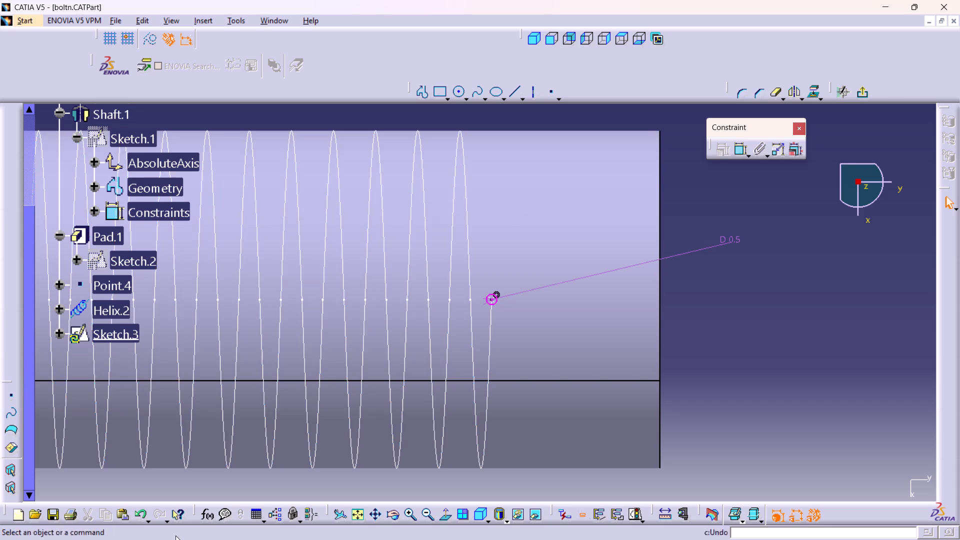
pyautogui.rightClick(737, 240)
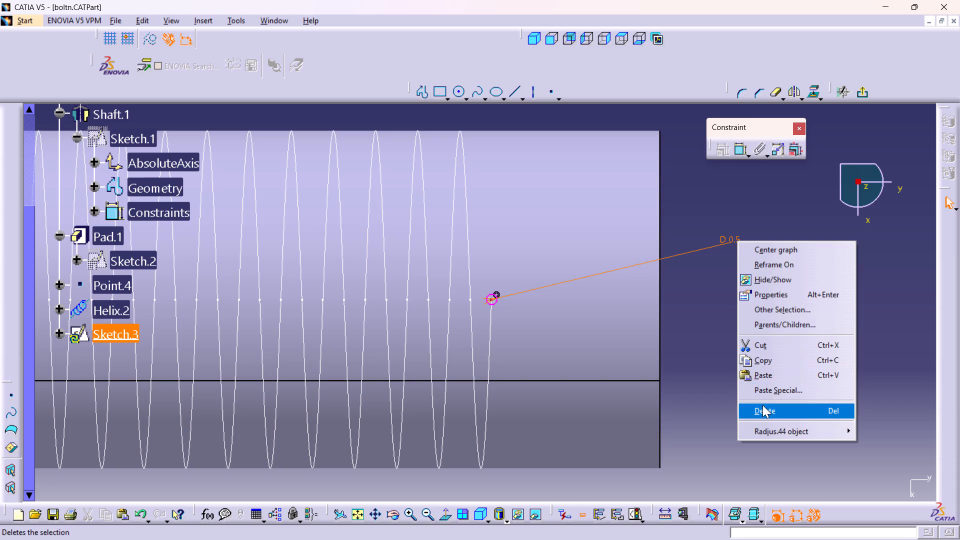
pyautogui.click(761, 406)
pyautogui.moveTo(517, 294); pyautogui.dragTo(496, 265, button='middle')
pyautogui.rightClick(516, 294)
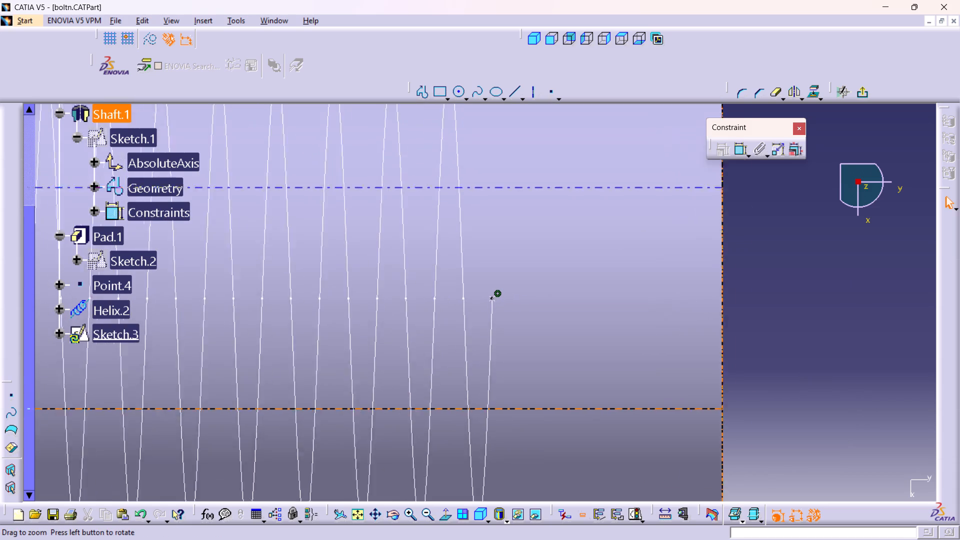
pyautogui.moveTo(496, 265); pyautogui.dragTo(544, 322, button='middle')
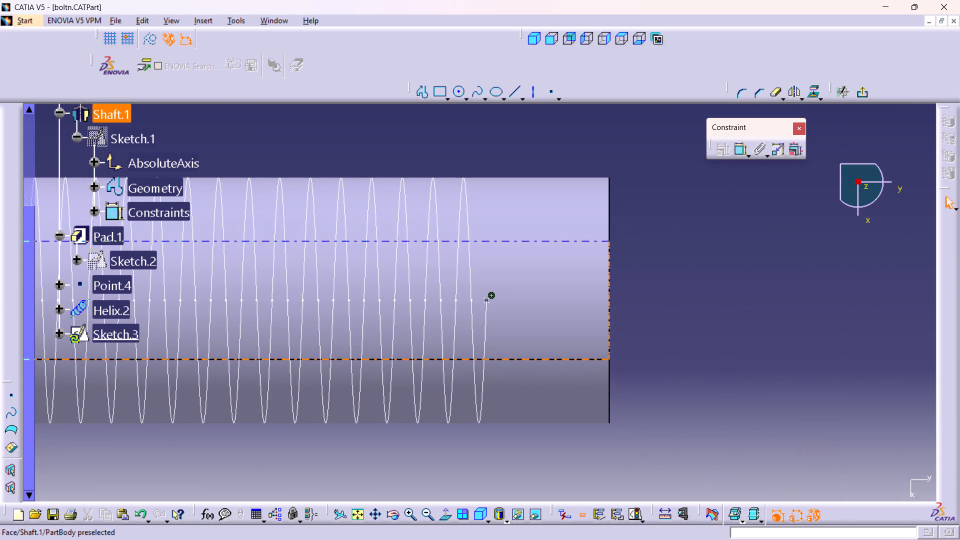
pyautogui.rightClick(493, 293)
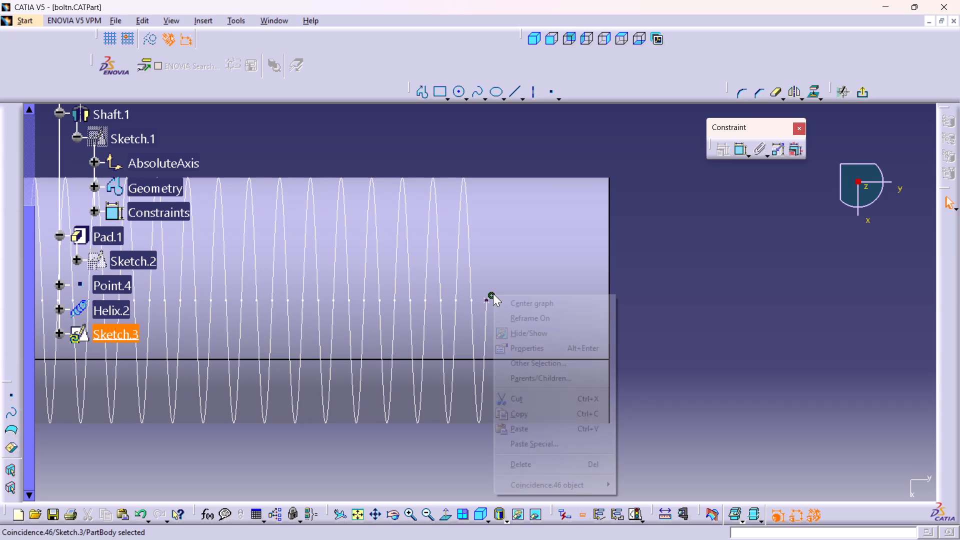
pyautogui.click(531, 462)
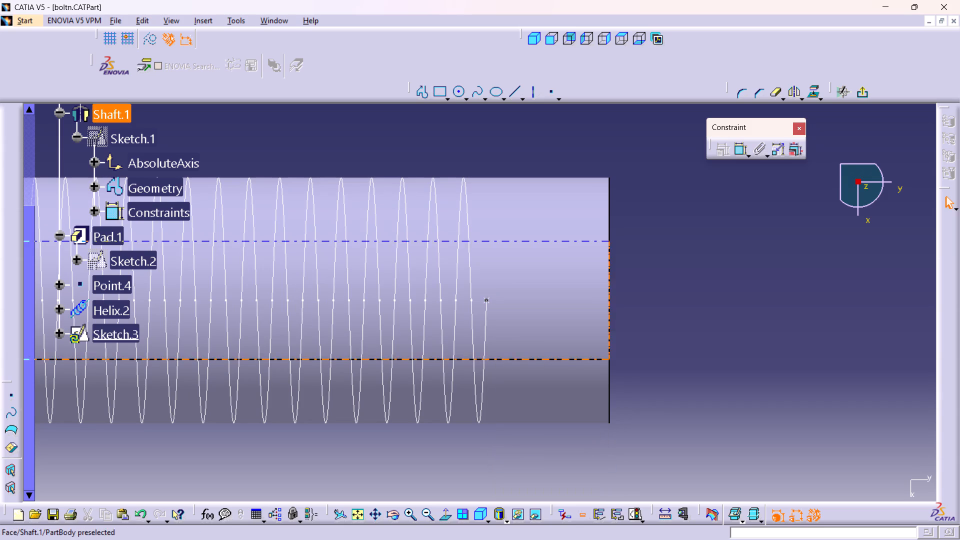
# Sketch a circle about 11.6 mm in diameter centred on the helix's start point near the shank's free end.
pyautogui.doubleClick(456, 95)
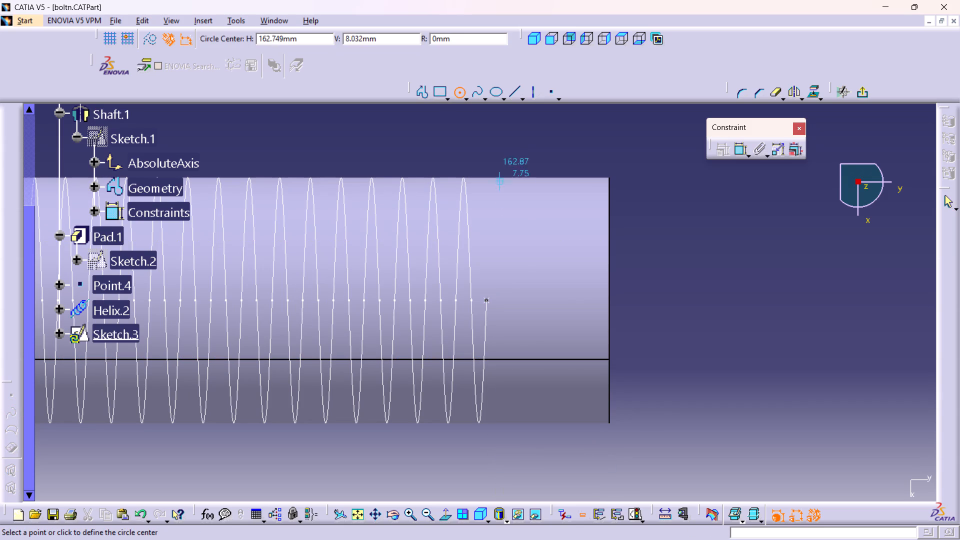
pyautogui.click(488, 299)
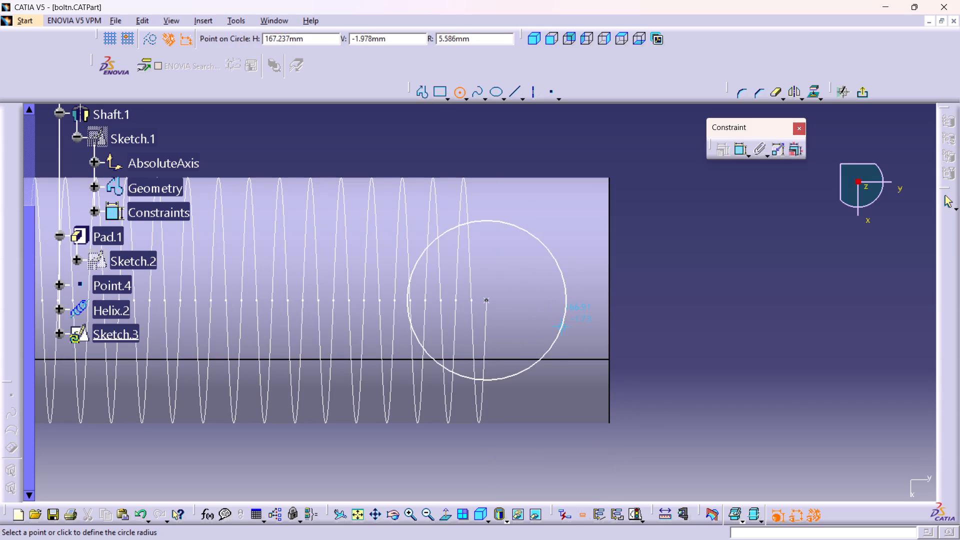
pyautogui.click(570, 332)
# Dimension the new circle and set its diameter to 0.5 mm.
pyautogui.doubleClick(743, 147)
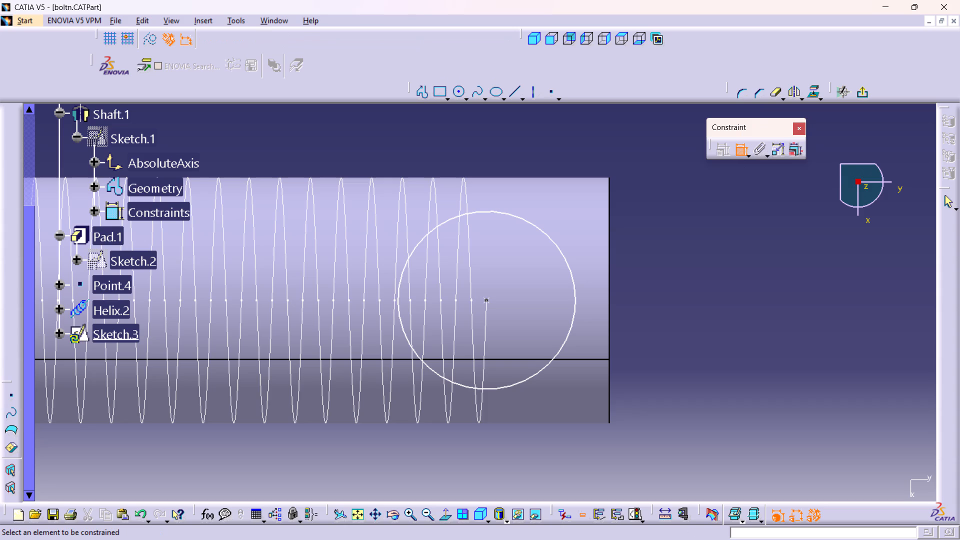
pyautogui.click(571, 280)
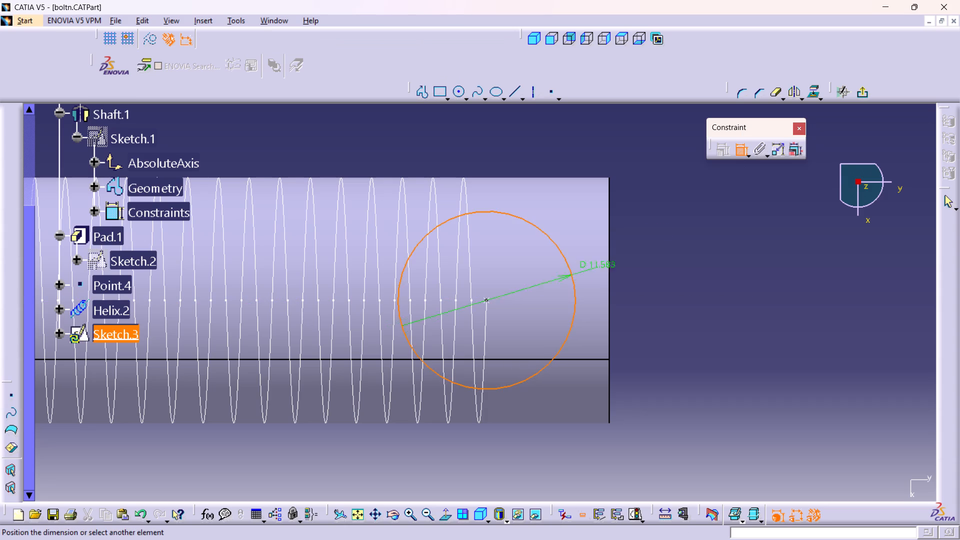
pyautogui.click(675, 214)
pyautogui.moveTo(526, 316); pyautogui.dragTo(535, 347, button='middle')
pyautogui.rightClick(528, 315)
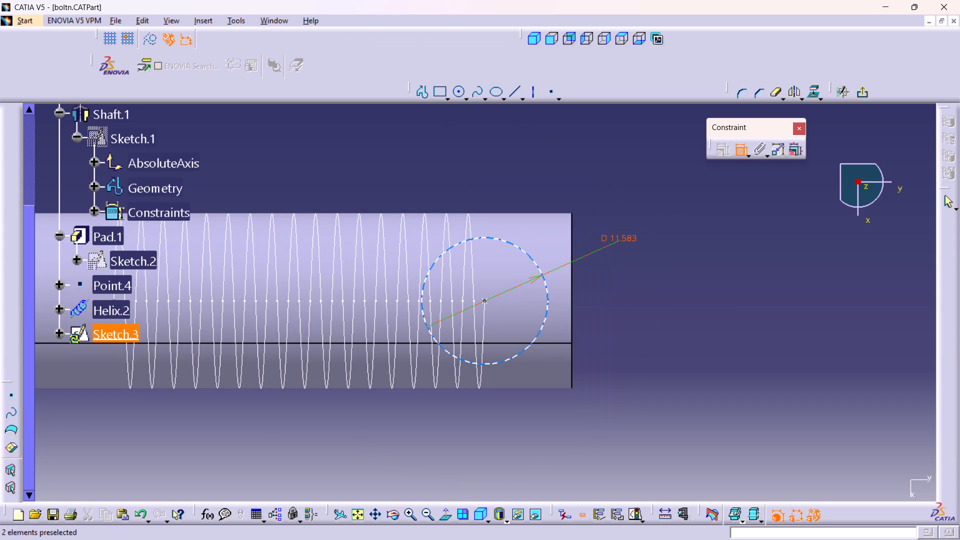
pyautogui.doubleClick(617, 233)
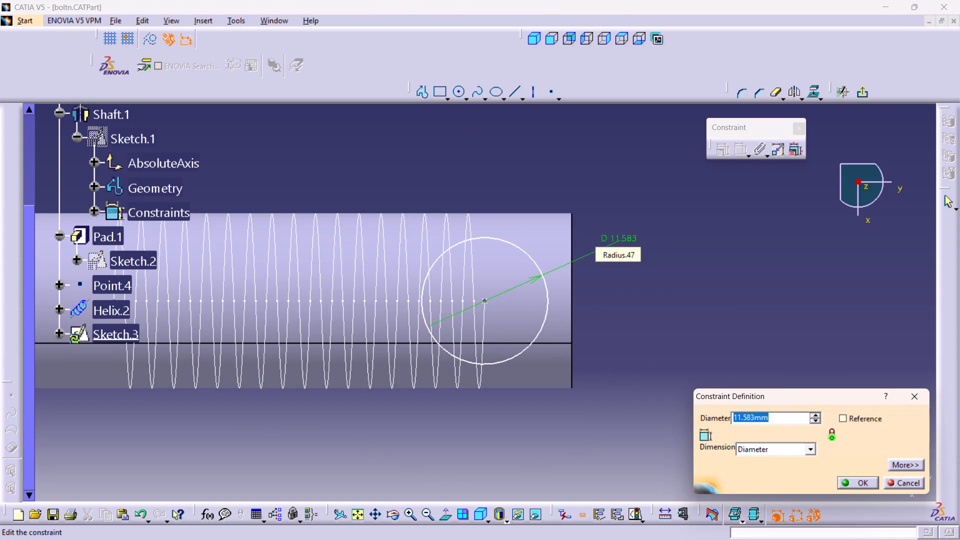
pyautogui.write('.5')
pyautogui.press('Return')
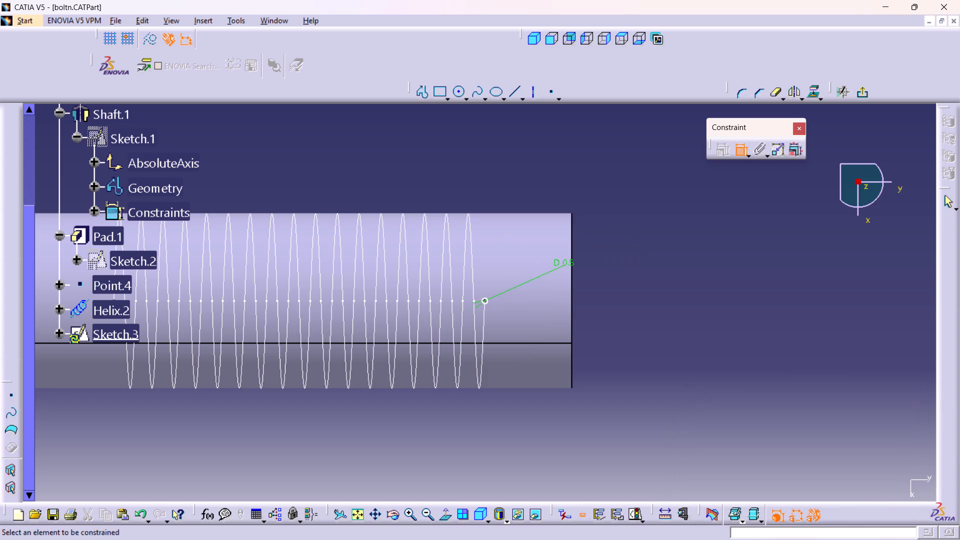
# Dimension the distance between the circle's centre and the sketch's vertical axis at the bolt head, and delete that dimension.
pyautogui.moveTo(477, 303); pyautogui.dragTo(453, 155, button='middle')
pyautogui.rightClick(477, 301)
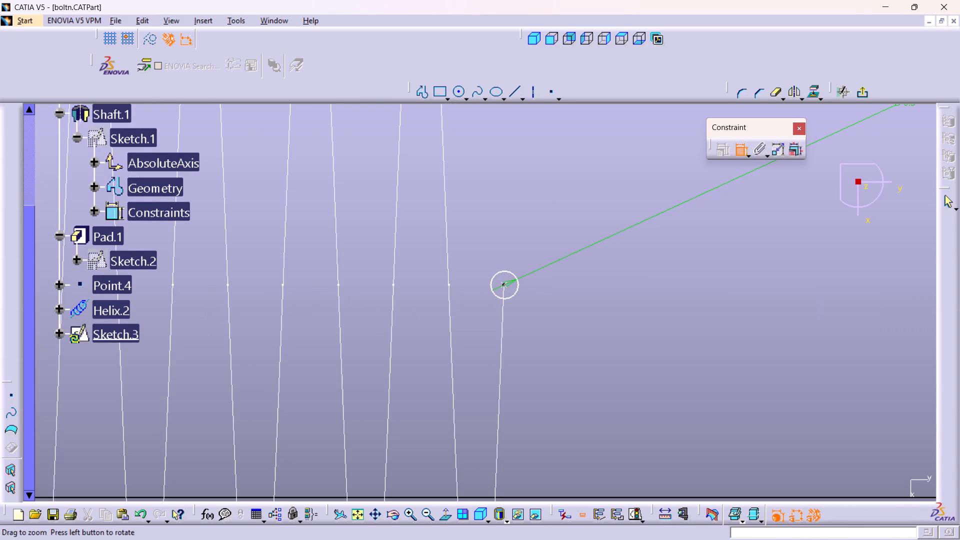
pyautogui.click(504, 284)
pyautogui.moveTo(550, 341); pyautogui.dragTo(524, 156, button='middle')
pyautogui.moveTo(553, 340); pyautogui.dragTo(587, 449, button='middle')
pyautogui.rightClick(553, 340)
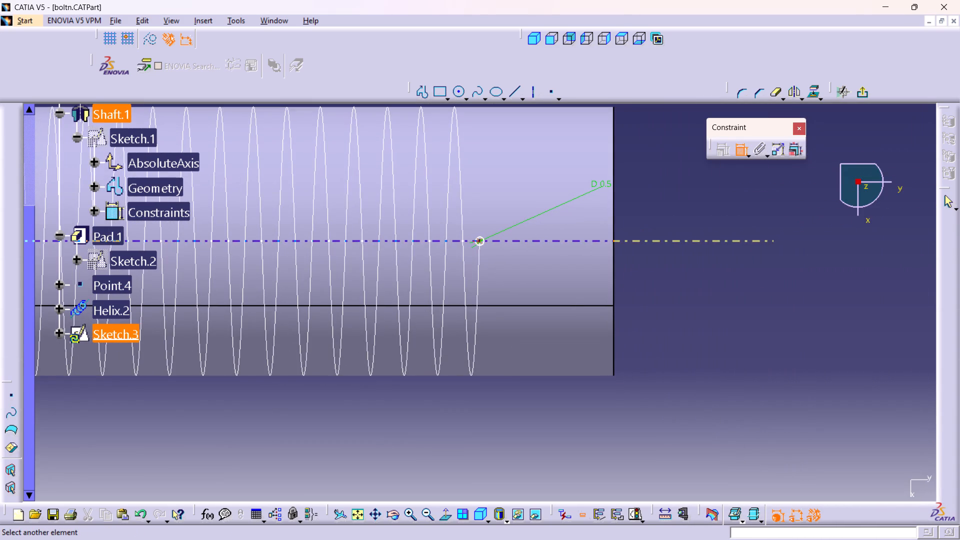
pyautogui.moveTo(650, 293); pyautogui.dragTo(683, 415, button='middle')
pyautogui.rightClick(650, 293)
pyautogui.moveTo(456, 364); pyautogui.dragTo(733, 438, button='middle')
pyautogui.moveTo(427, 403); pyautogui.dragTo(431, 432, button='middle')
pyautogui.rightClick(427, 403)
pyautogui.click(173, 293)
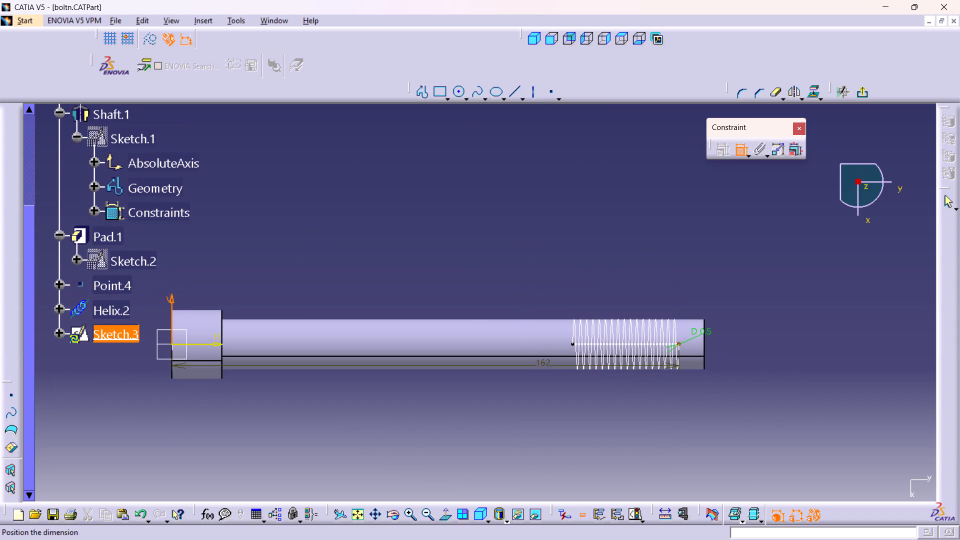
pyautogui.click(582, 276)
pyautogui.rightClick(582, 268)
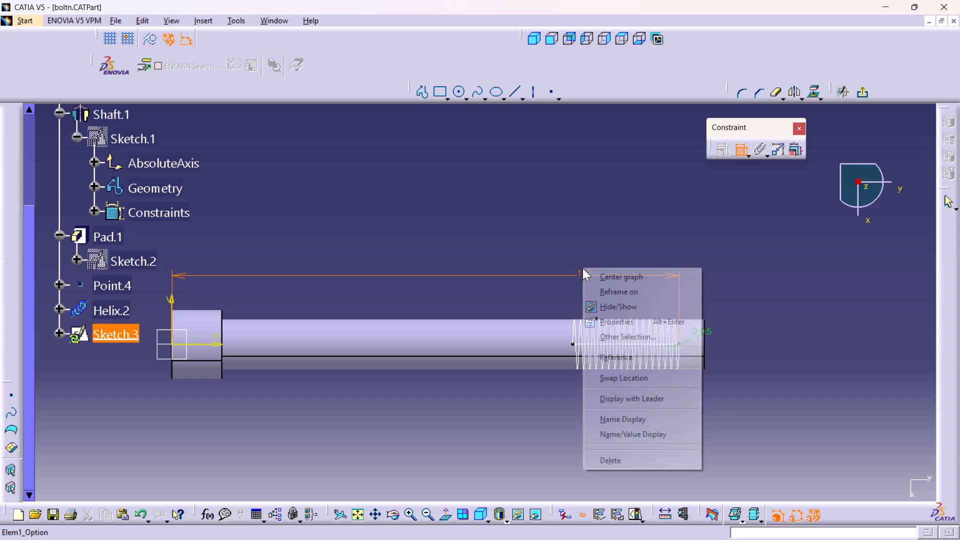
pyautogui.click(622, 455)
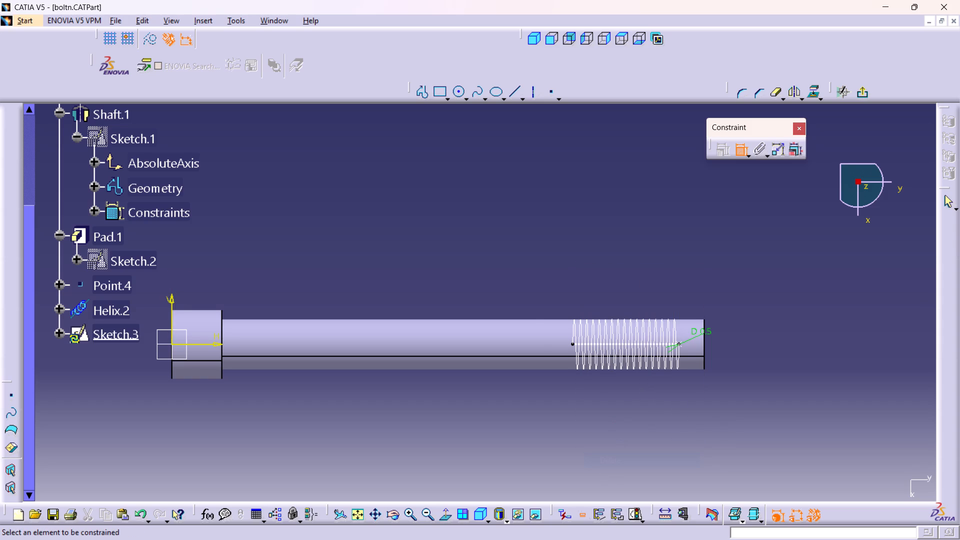
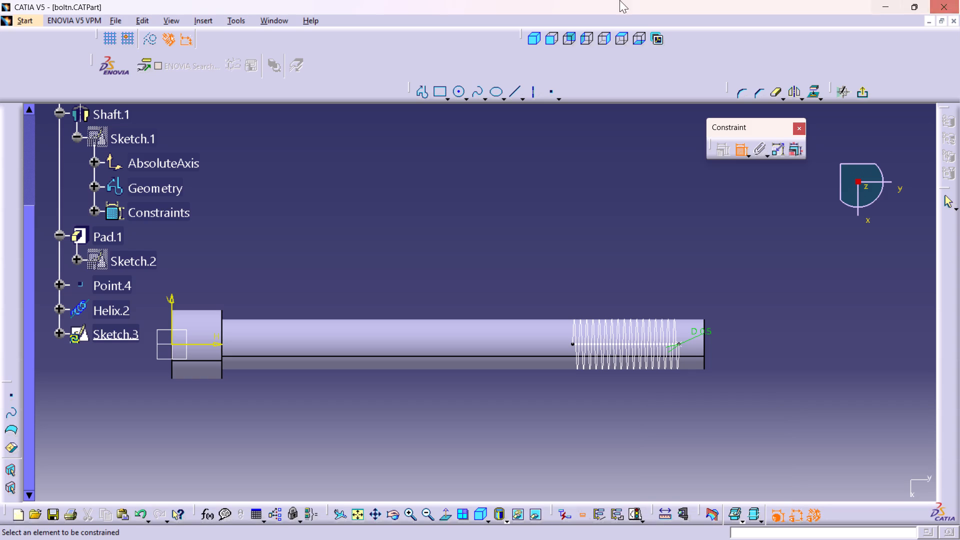
# Start a Measure Between check around the helix and its 0.5 mm profile circle near the shank's free end.
pyautogui.moveTo(561, 290); pyautogui.dragTo(550, 261, button='middle')
pyautogui.rightClick(561, 290)
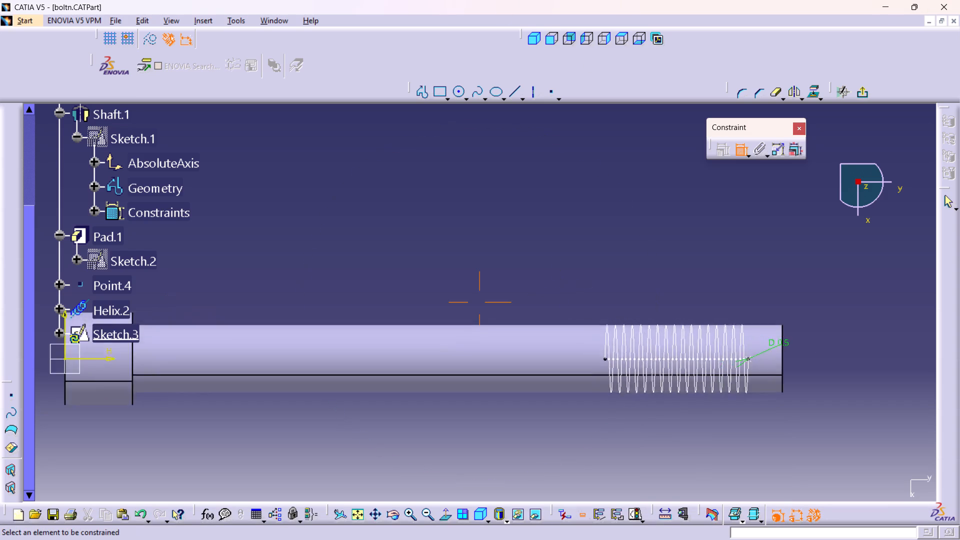
pyautogui.moveTo(550, 261); pyautogui.dragTo(546, 240, button='middle')
pyautogui.moveTo(649, 278); pyautogui.dragTo(644, 257, button='middle')
pyautogui.rightClick(649, 278)
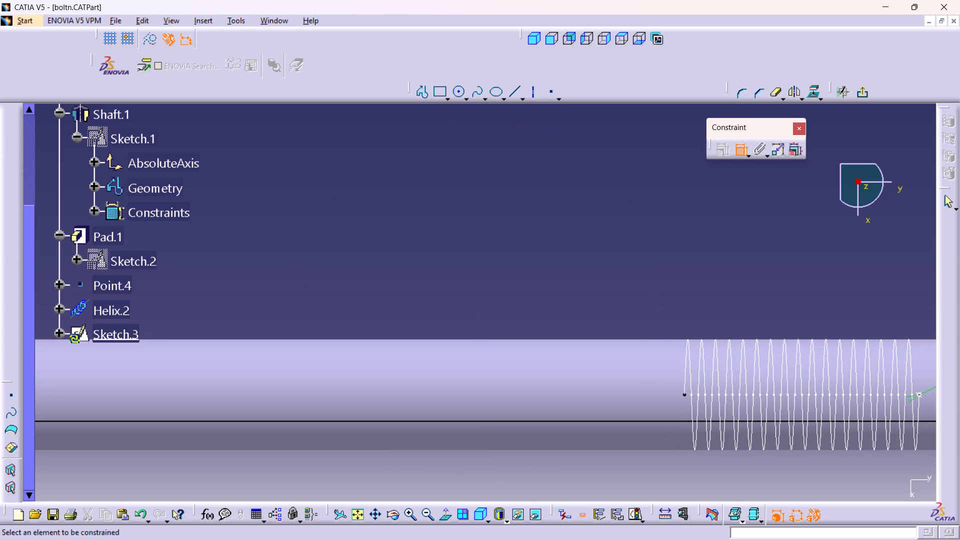
pyautogui.moveTo(771, 303); pyautogui.dragTo(630, 292, button='middle')
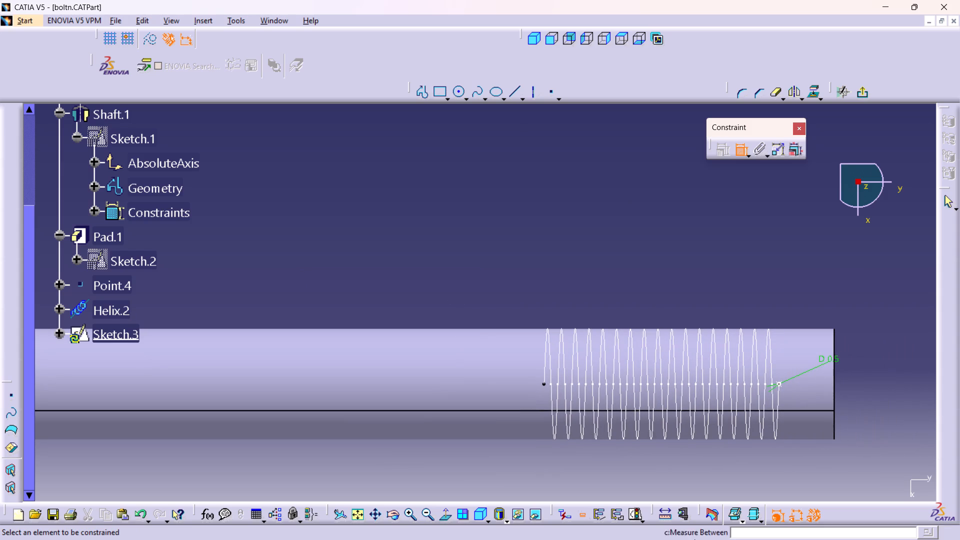
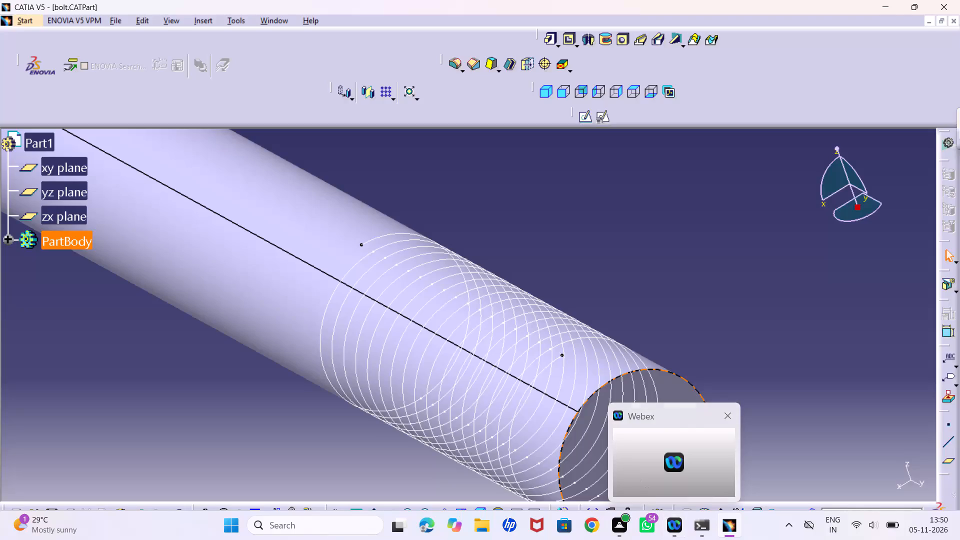
# Examine the helix and its end points along the shank's free end, then the whole bolt up to its head.
pyautogui.moveTo(509, 420); pyautogui.dragTo(568, 382, button='middle')
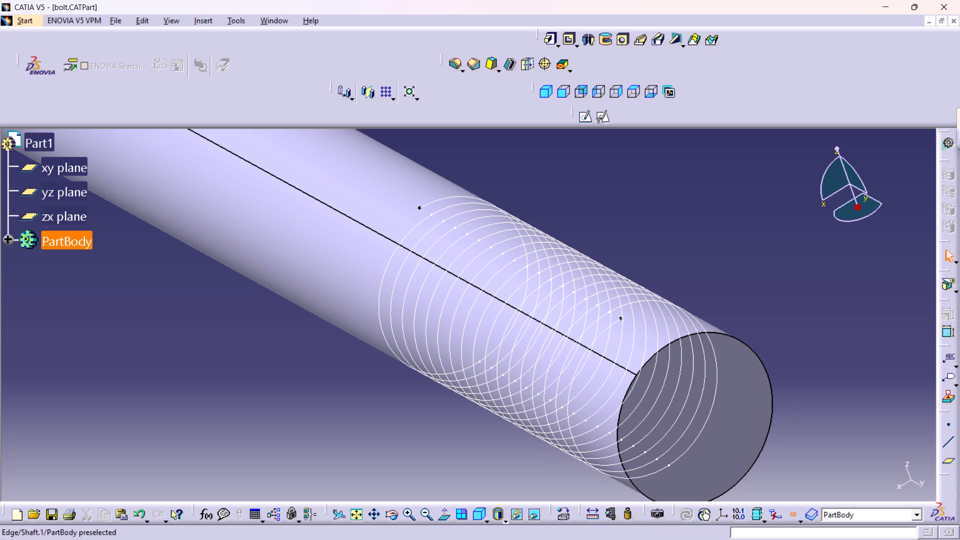
pyautogui.moveTo(731, 290); pyautogui.dragTo(668, 276, button='middle')
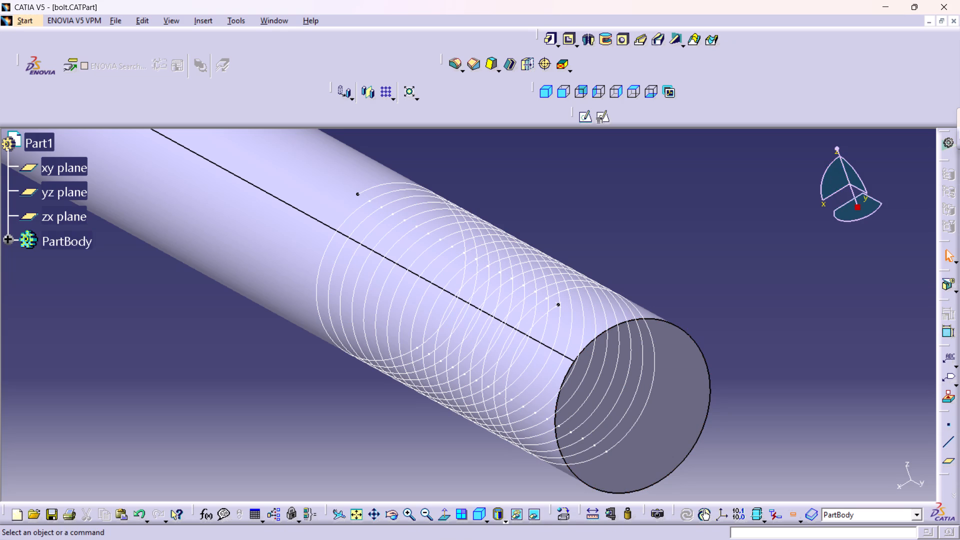
pyautogui.moveTo(643, 275); pyautogui.dragTo(636, 253, button='middle')
pyautogui.rightClick(643, 275)
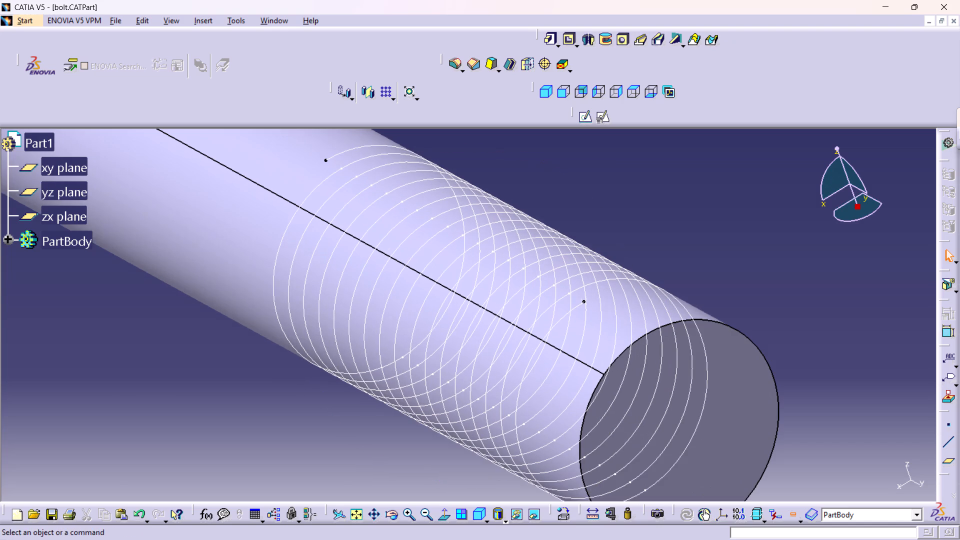
pyautogui.moveTo(636, 253); pyautogui.dragTo(675, 320, button='middle')
pyautogui.rightClick(636, 253)
pyautogui.moveTo(535, 234); pyautogui.dragTo(654, 261, button='middle')
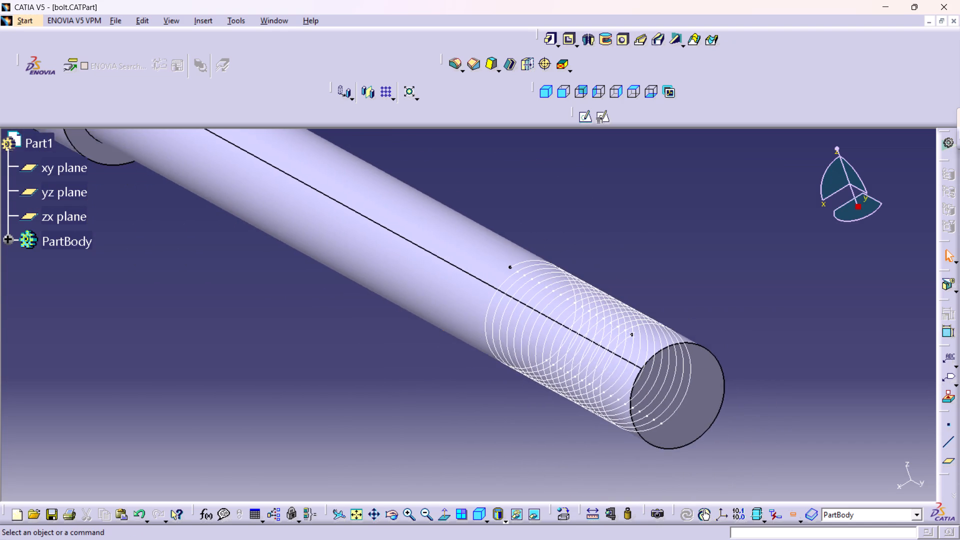
pyautogui.moveTo(654, 261); pyautogui.dragTo(698, 317, button='middle')
pyautogui.rightClick(665, 262)
pyautogui.moveTo(488, 185); pyautogui.dragTo(488, 184, button='middle')
pyautogui.rightClick(488, 184)
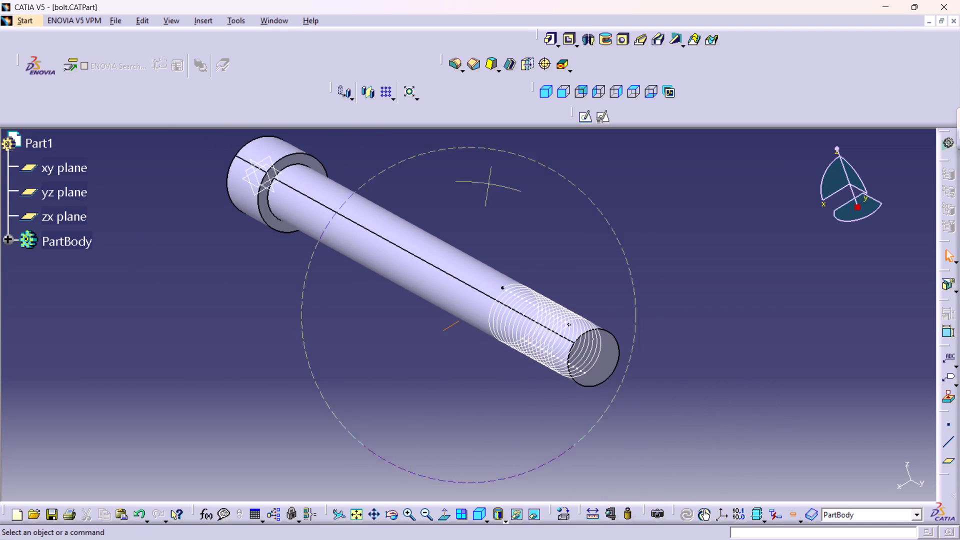
pyautogui.moveTo(488, 184); pyautogui.dragTo(475, 150, button='middle')
pyautogui.moveTo(576, 184); pyautogui.dragTo(533, 212, button='middle')
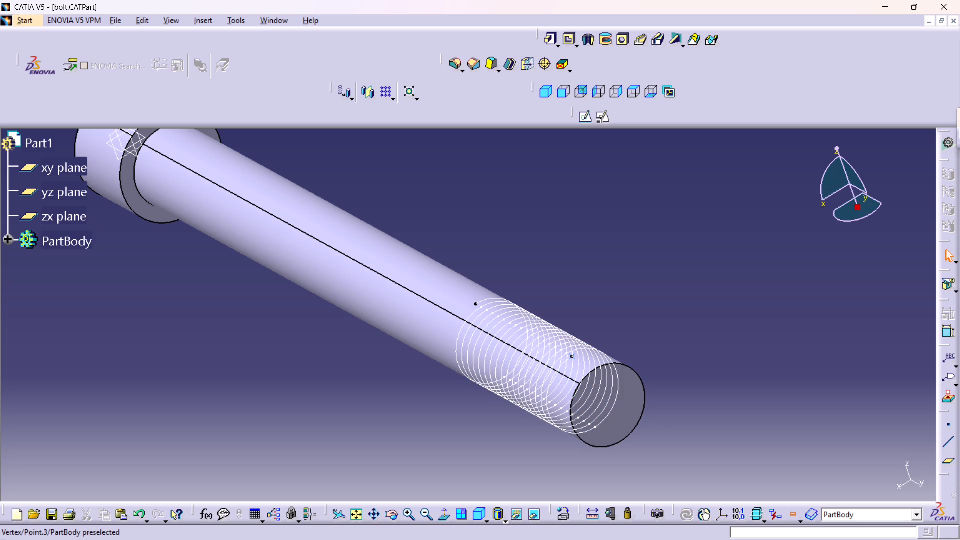
pyautogui.moveTo(558, 356); pyautogui.dragTo(526, 286, button='middle')
pyautogui.rightClick(558, 355)
pyautogui.moveTo(706, 380); pyautogui.dragTo(631, 283, button='middle')
pyautogui.moveTo(571, 332); pyautogui.dragTo(623, 407, button='middle')
pyautogui.rightClick(571, 332)
pyautogui.moveTo(418, 262); pyautogui.dragTo(489, 360, button='middle')
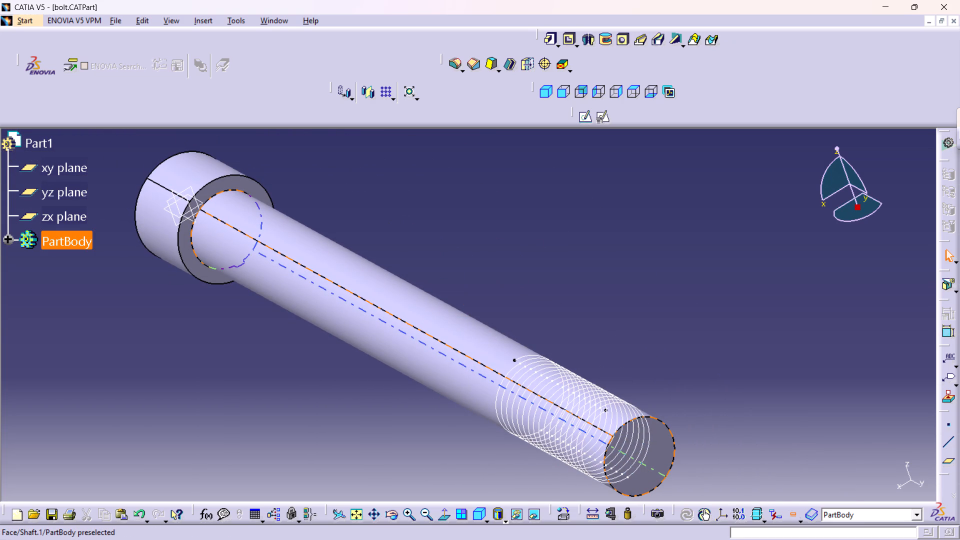
# Open a new sketch on the xy plane.
pyautogui.click(166, 209)
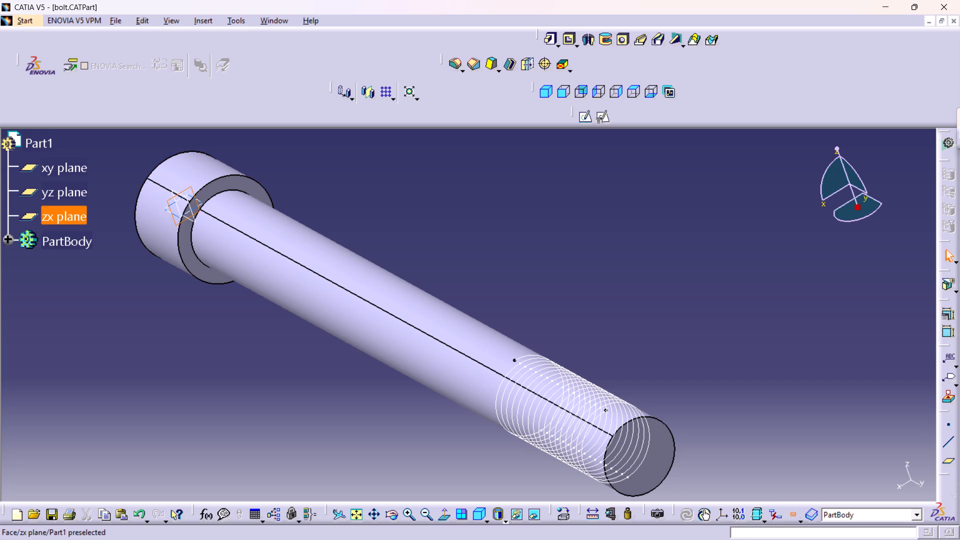
pyautogui.click(164, 209)
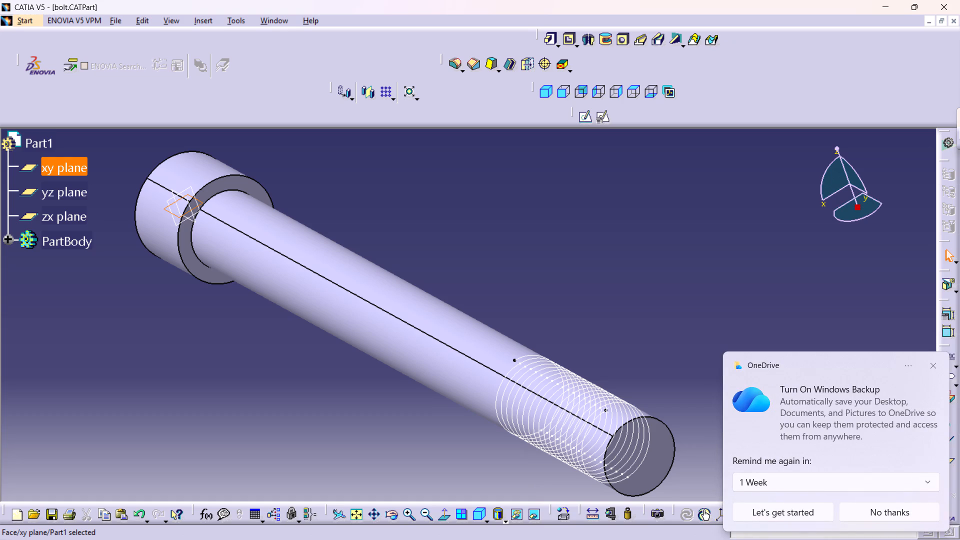
pyautogui.click(937, 365)
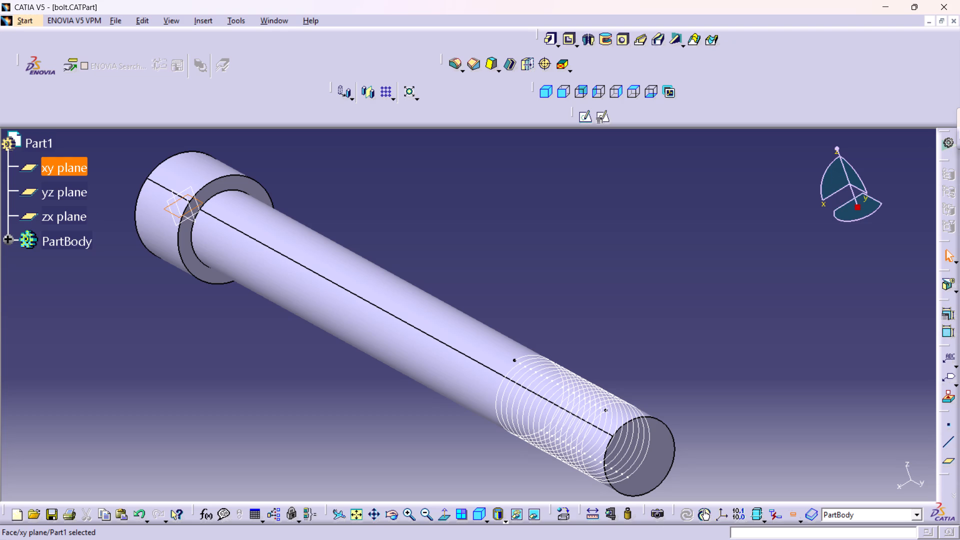
pyautogui.moveTo(620, 325); pyautogui.dragTo(611, 299, button='middle')
pyautogui.rightClick(620, 325)
pyautogui.moveTo(678, 372); pyautogui.dragTo(710, 316, button='middle')
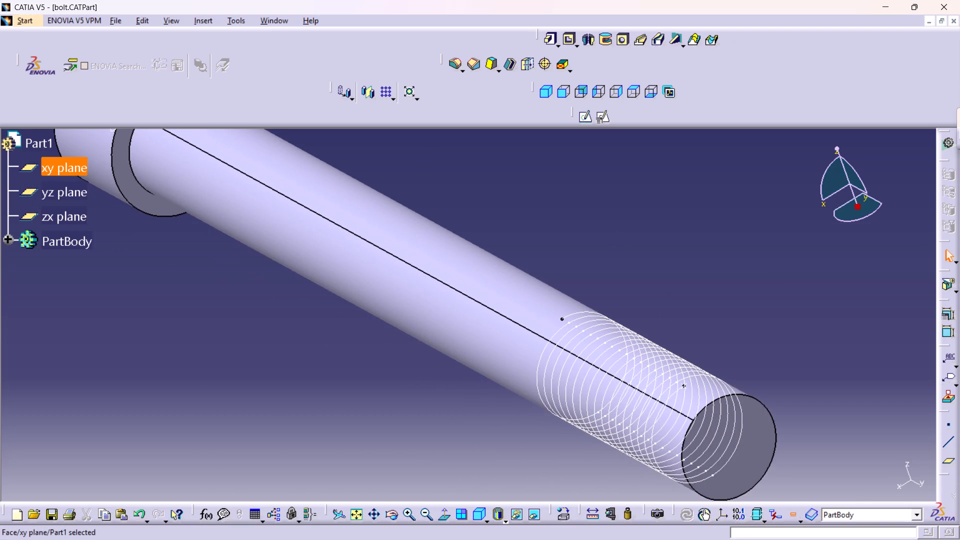
pyautogui.moveTo(733, 371); pyautogui.dragTo(715, 332, button='middle')
pyautogui.rightClick(733, 371)
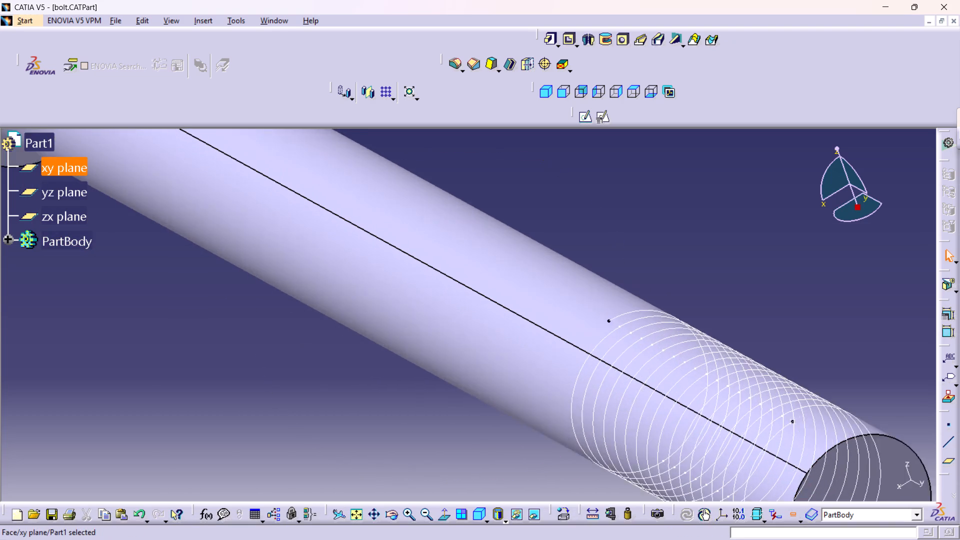
pyautogui.moveTo(715, 332); pyautogui.dragTo(708, 320, button='middle')
pyautogui.moveTo(844, 388); pyautogui.dragTo(663, 296, button='middle')
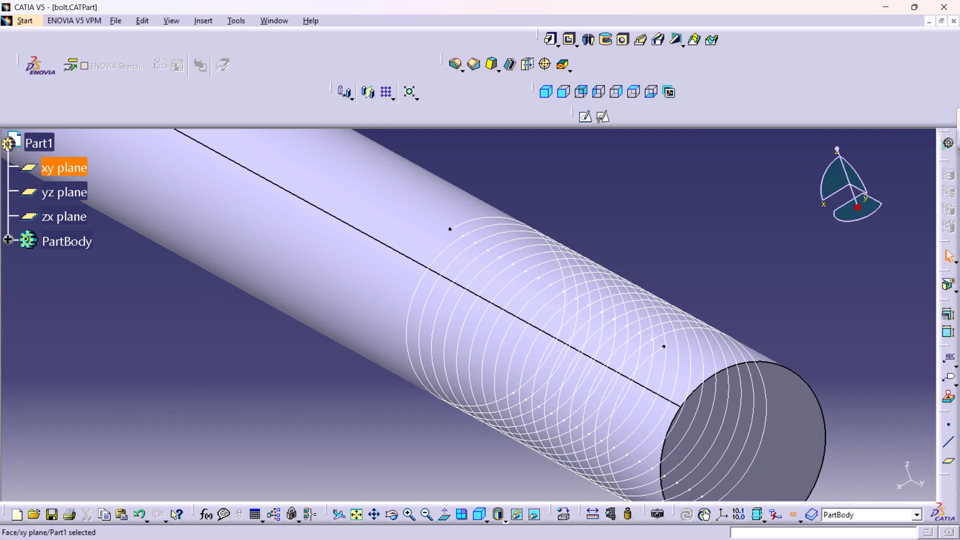
pyautogui.moveTo(466, 431); pyautogui.dragTo(473, 422, button='middle')
pyautogui.rightClick(466, 431)
pyautogui.moveTo(481, 454); pyautogui.dragTo(499, 436, button='middle')
pyautogui.moveTo(481, 454); pyautogui.dragTo(499, 436, button='right')
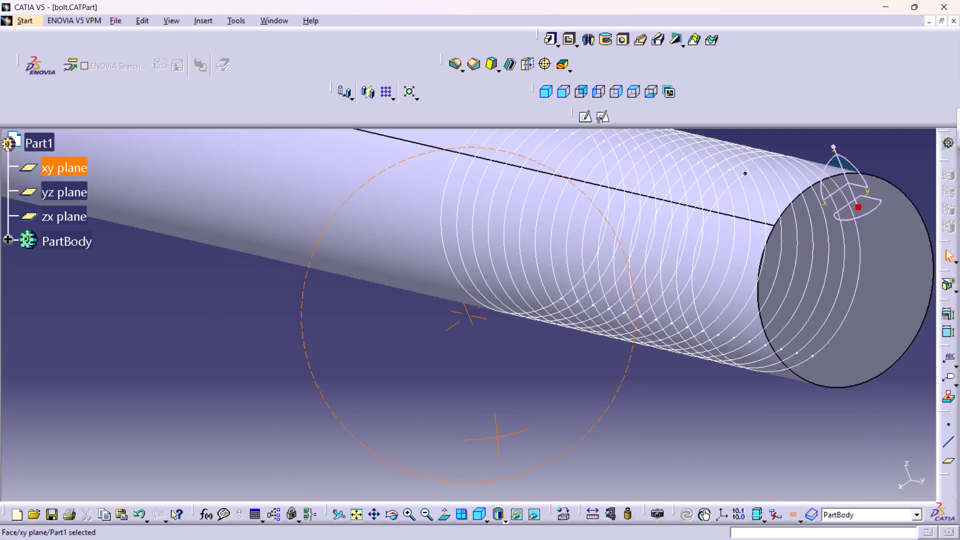
pyautogui.moveTo(499, 436); pyautogui.dragTo(525, 409, button='right')
pyautogui.moveTo(499, 436); pyautogui.dragTo(525, 409, button='middle')
pyautogui.moveTo(709, 266); pyautogui.dragTo(651, 372, button='middle')
pyautogui.moveTo(781, 305); pyautogui.dragTo(764, 373, button='middle')
pyautogui.rightClick(781, 305)
pyautogui.moveTo(732, 288); pyautogui.dragTo(746, 371, button='middle')
pyautogui.moveTo(742, 371); pyautogui.dragTo(742, 370, button='middle')
pyautogui.rightClick(742, 370)
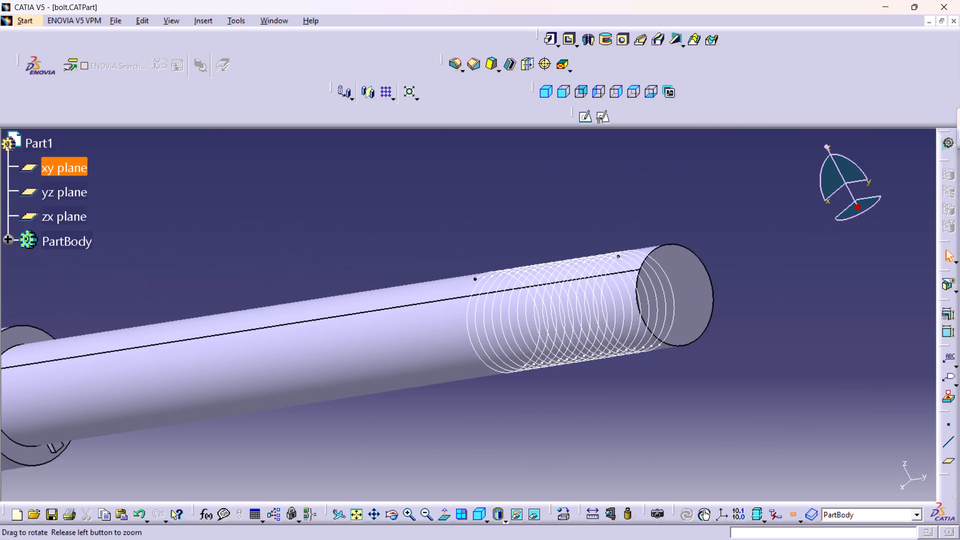
pyautogui.moveTo(742, 370); pyautogui.dragTo(744, 392, button='middle')
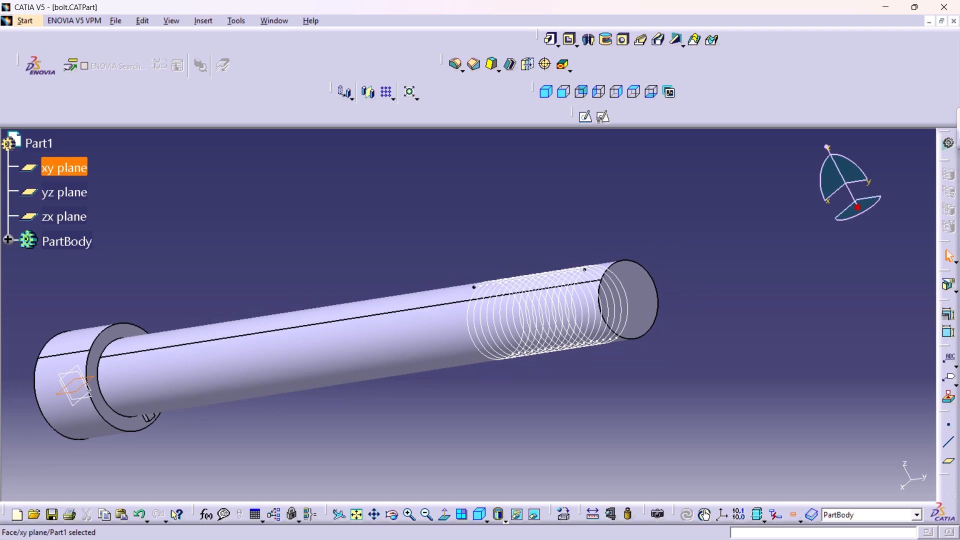
pyautogui.moveTo(644, 303); pyautogui.dragTo(637, 350, button='middle')
pyautogui.rightClick(644, 303)
pyautogui.moveTo(616, 309); pyautogui.dragTo(605, 357, button='middle')
pyautogui.moveTo(616, 309); pyautogui.dragTo(605, 357, button='right')
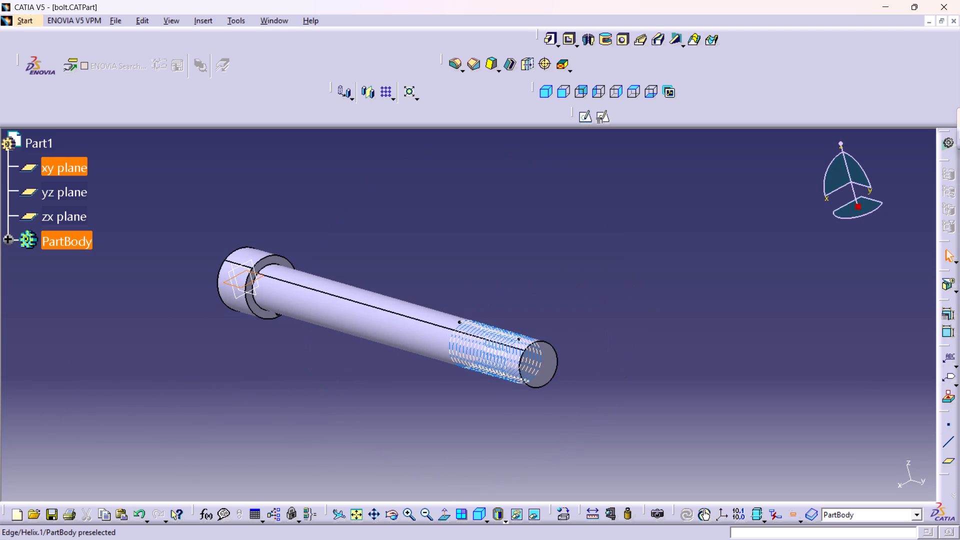
pyautogui.moveTo(458, 353); pyautogui.dragTo(426, 281, button='middle')
pyautogui.rightClick(457, 353)
pyautogui.moveTo(503, 365); pyautogui.dragTo(554, 332, button='middle')
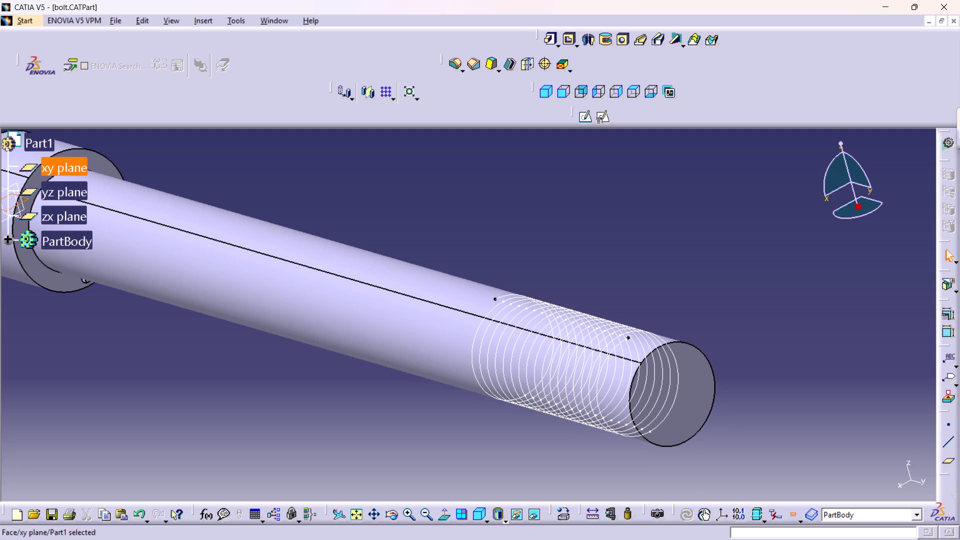
pyautogui.click(583, 113)
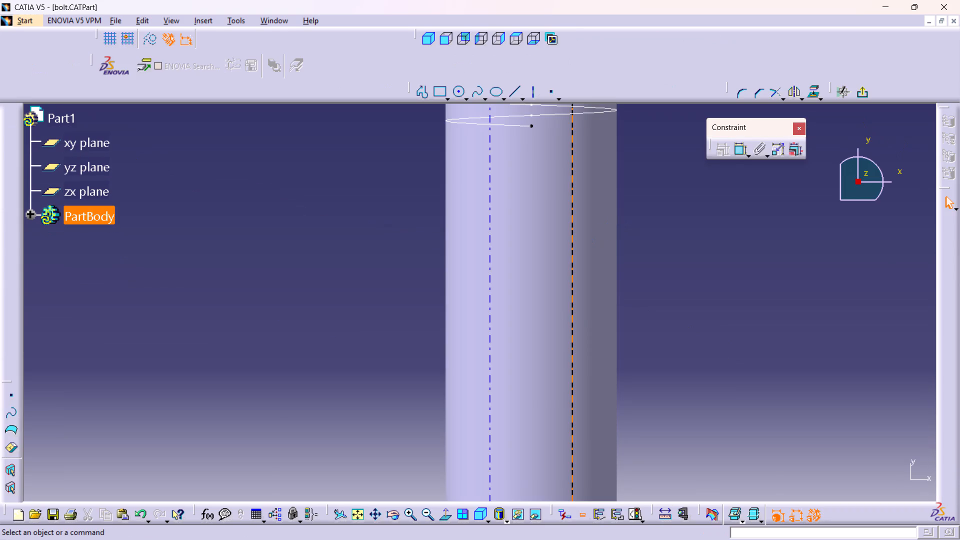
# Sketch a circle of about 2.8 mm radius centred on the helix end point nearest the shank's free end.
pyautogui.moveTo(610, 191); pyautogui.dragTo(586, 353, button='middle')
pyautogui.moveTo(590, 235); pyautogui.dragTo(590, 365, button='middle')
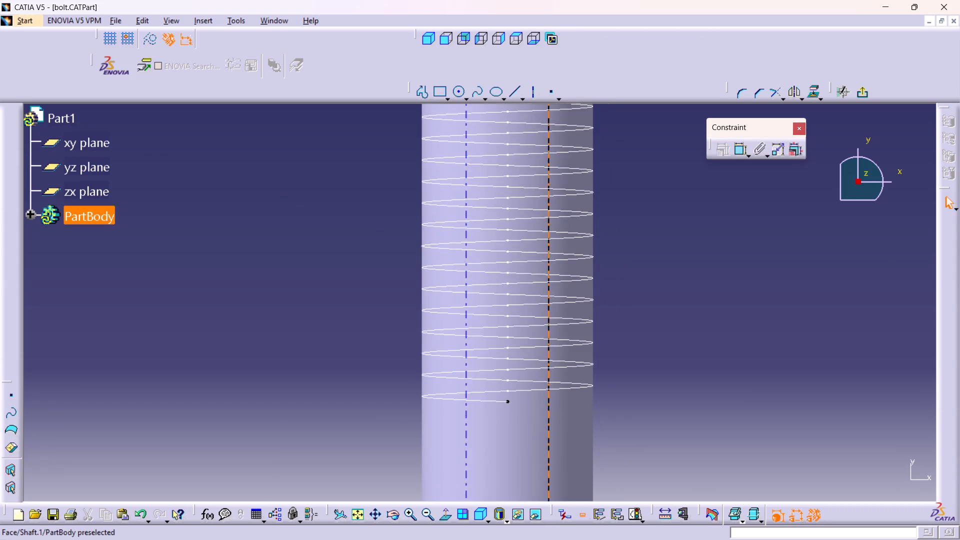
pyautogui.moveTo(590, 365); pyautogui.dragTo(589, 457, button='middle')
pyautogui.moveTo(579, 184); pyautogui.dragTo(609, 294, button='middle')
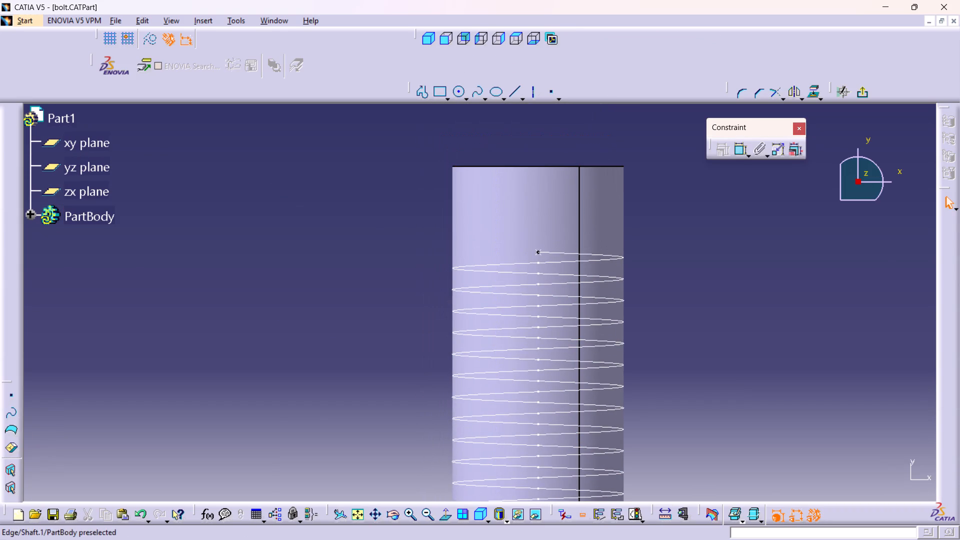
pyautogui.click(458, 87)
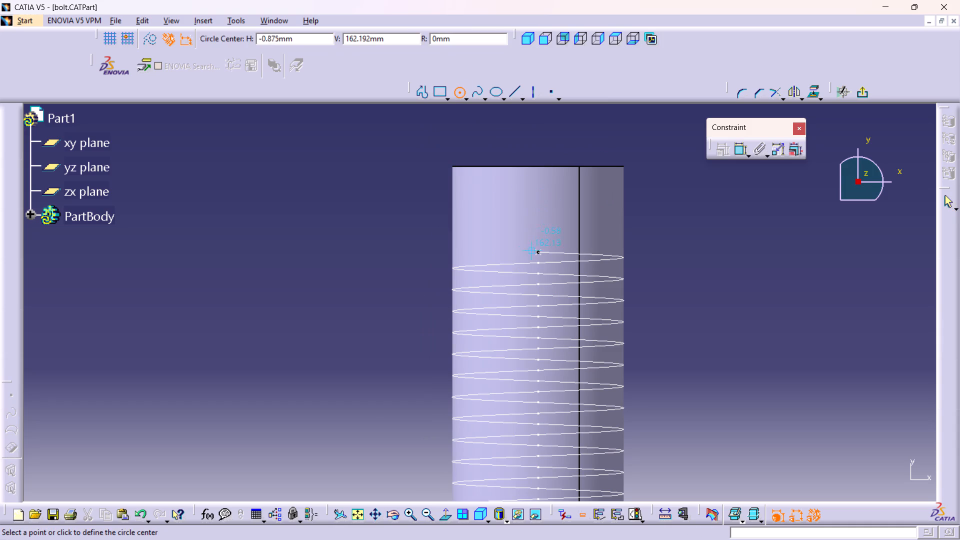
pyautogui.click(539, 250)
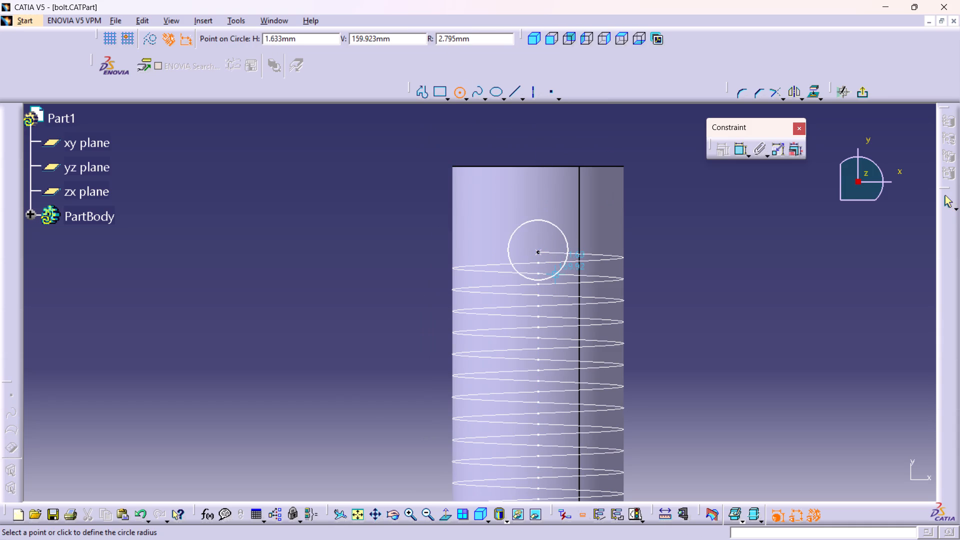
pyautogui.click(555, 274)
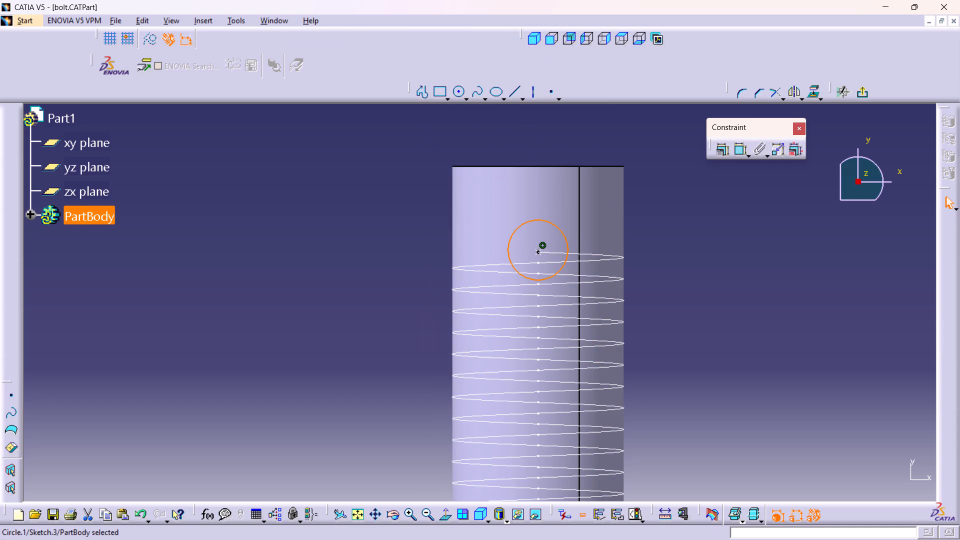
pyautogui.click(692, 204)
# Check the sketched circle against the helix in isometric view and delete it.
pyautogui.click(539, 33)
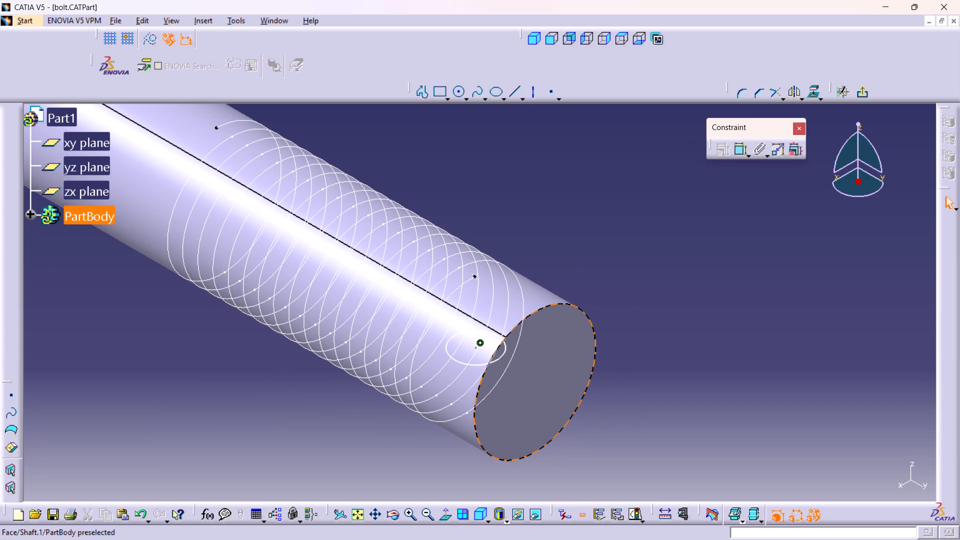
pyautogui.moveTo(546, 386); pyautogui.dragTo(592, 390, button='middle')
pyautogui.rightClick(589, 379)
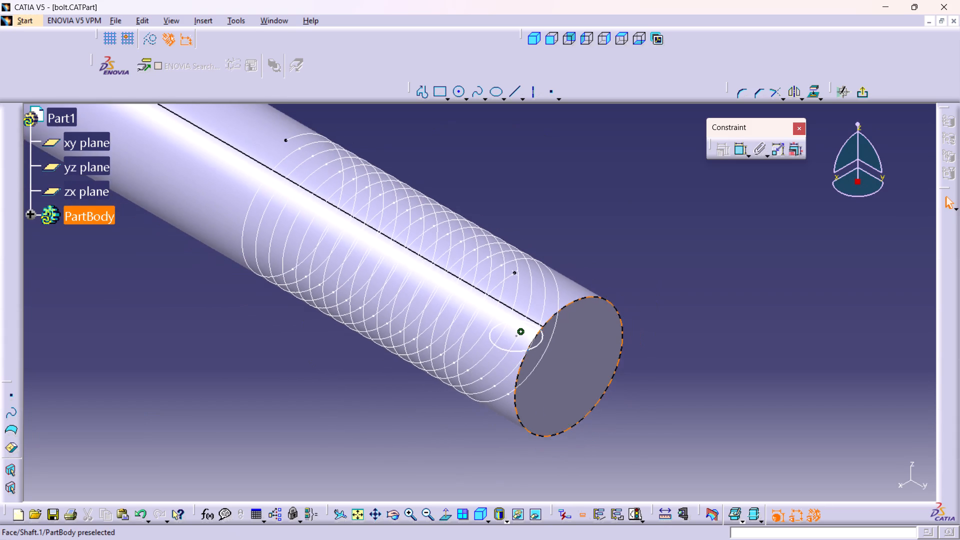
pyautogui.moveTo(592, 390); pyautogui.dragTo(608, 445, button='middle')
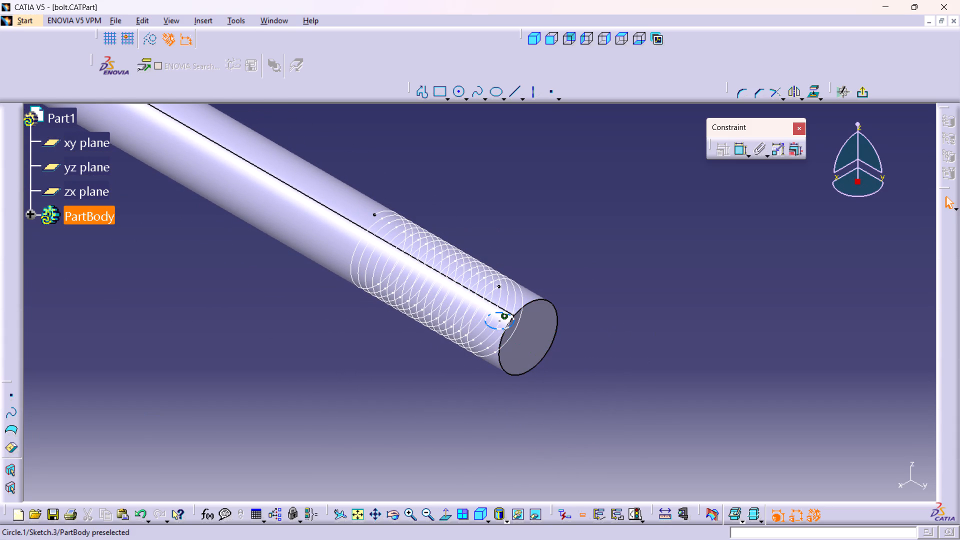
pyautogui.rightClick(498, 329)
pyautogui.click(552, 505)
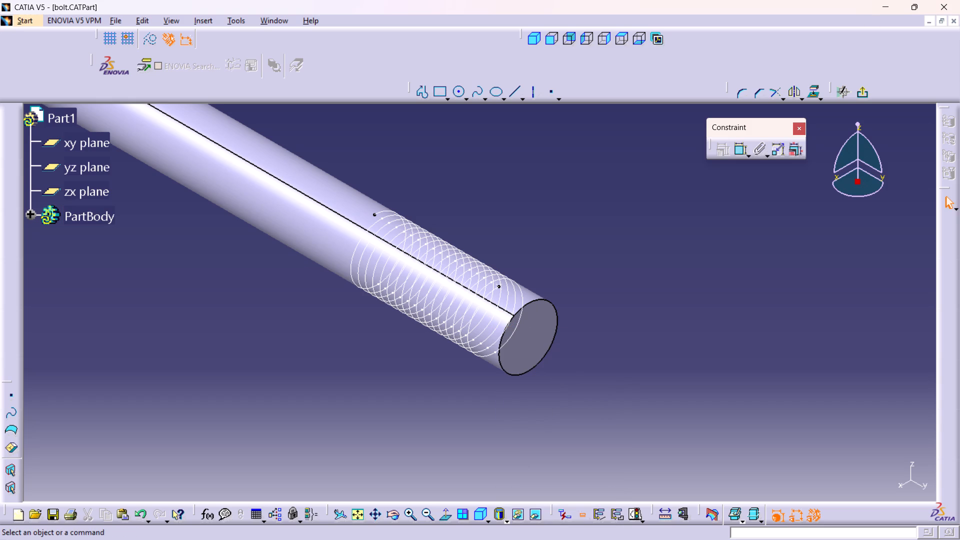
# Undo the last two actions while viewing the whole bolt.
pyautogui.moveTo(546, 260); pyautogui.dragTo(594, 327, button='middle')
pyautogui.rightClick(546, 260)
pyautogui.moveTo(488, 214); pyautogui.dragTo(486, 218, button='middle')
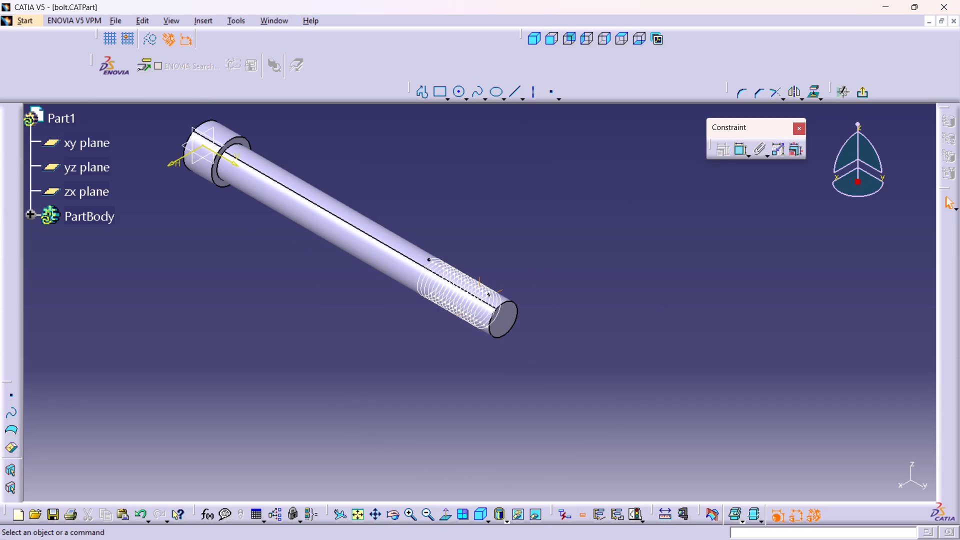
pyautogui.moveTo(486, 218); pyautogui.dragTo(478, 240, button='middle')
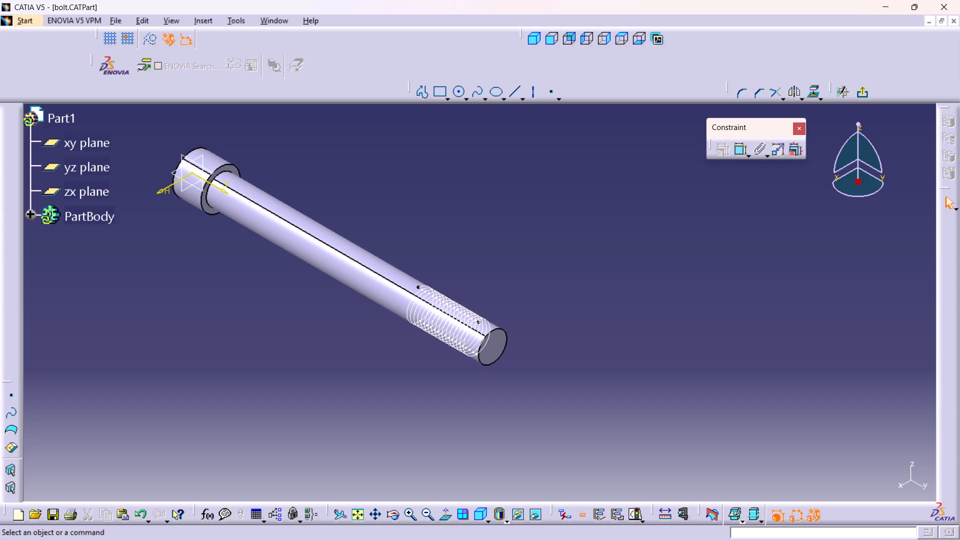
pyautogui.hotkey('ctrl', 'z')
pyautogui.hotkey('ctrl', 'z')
# Inspect the helix area near the free end and expand the PartBody to show its features.
pyautogui.moveTo(498, 311); pyautogui.dragTo(450, 211, button='middle')
pyautogui.rightClick(498, 311)
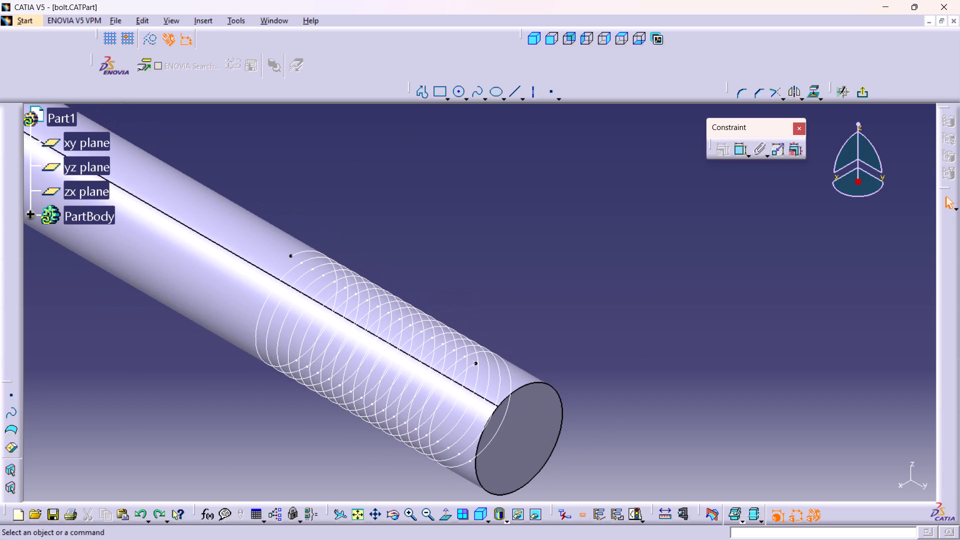
pyautogui.moveTo(522, 317); pyautogui.dragTo(528, 336, button='middle')
pyautogui.rightClick(522, 317)
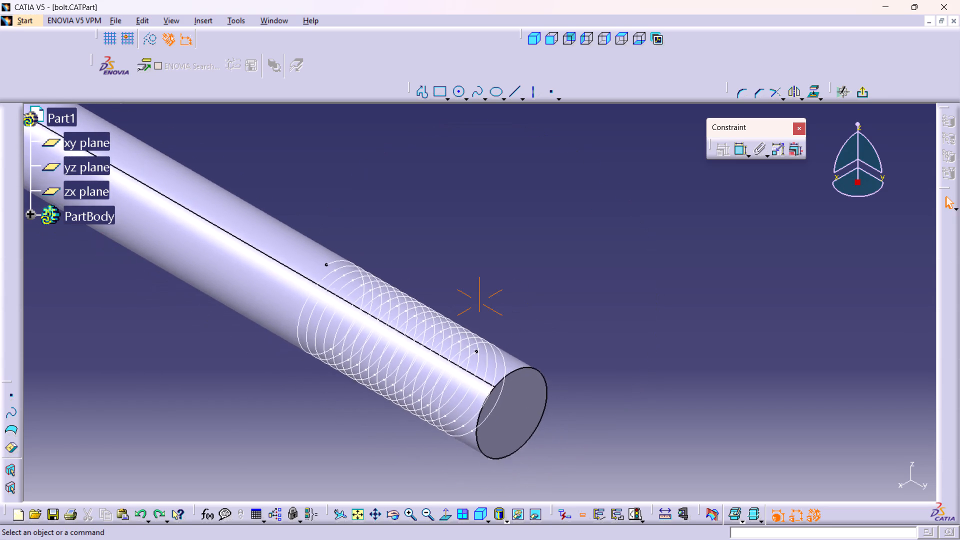
pyautogui.moveTo(528, 336); pyautogui.dragTo(533, 357, button='middle')
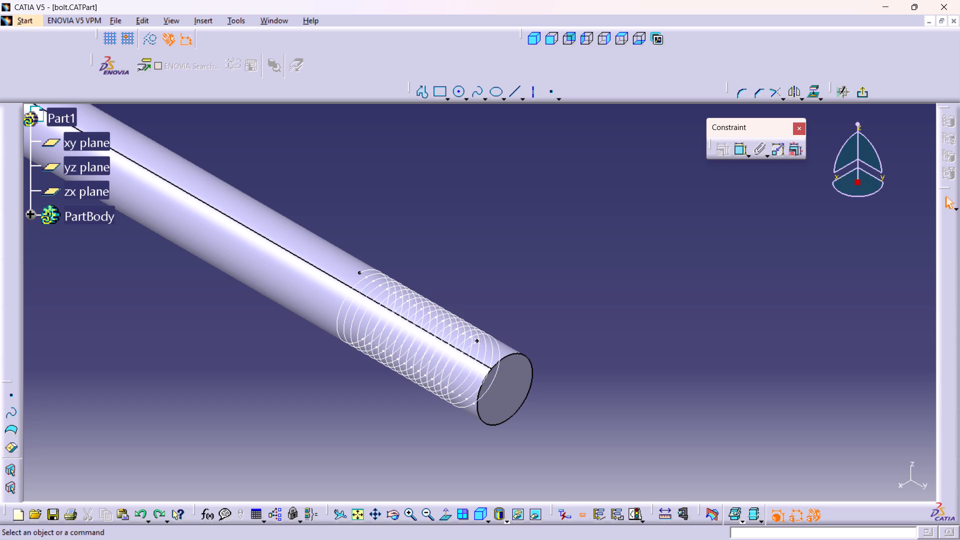
pyautogui.click(29, 217)
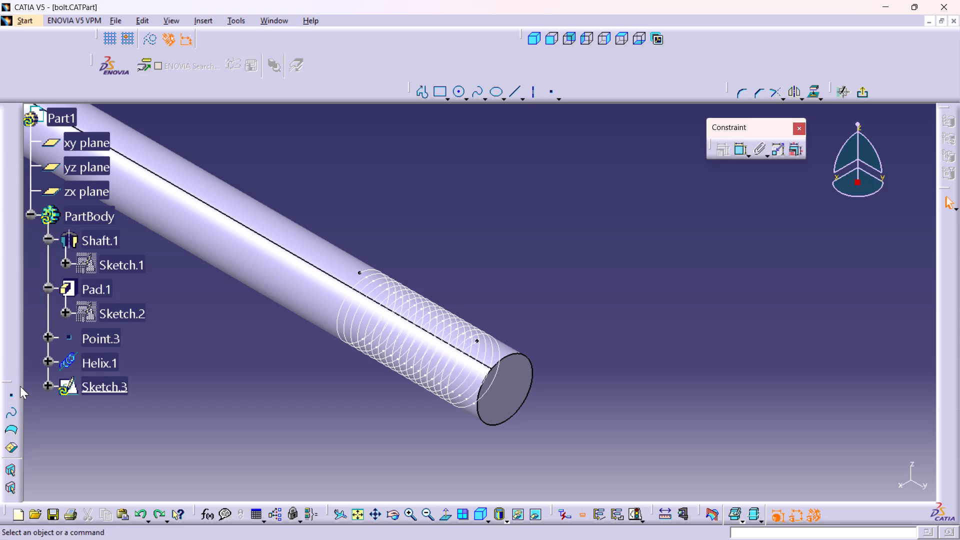
# Undo the empty sketch on the xy plane, back to the helix as the last feature.
pyautogui.click(44, 384)
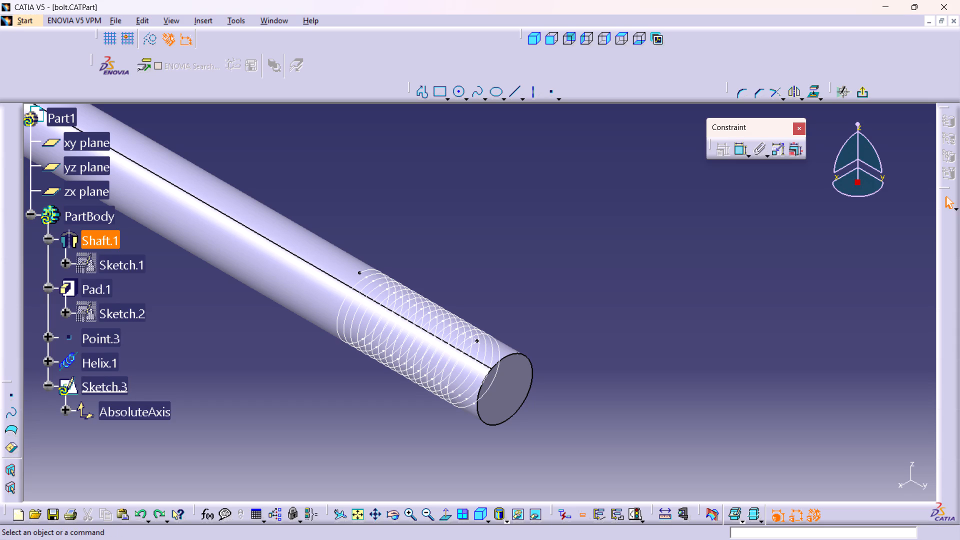
pyautogui.hotkey('ctrl', 'z')
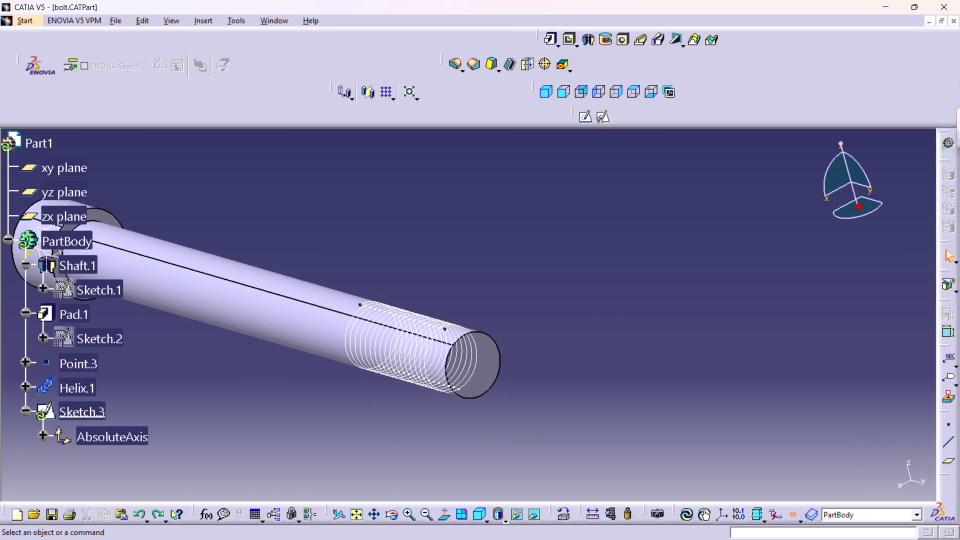
pyautogui.moveTo(450, 255); pyautogui.dragTo(478, 295, button='middle')
pyautogui.rightClick(450, 255)
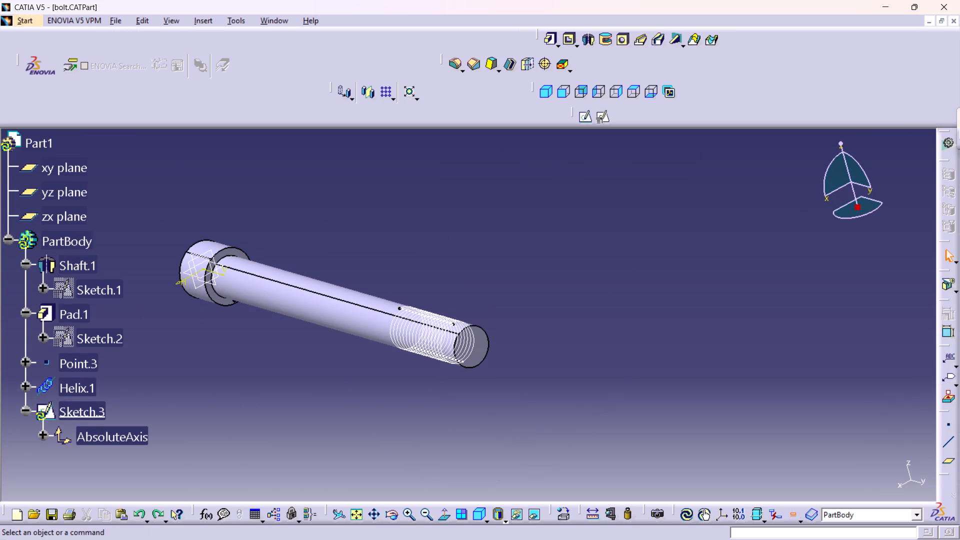
pyautogui.hotkey('ctrl', 'z')
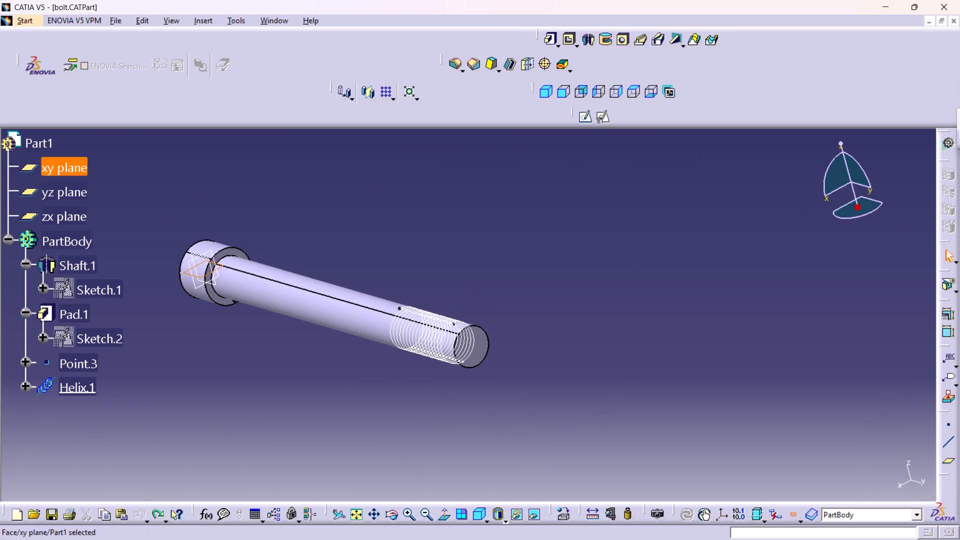
pyautogui.click(436, 266)
# Examine the bolt and its helix from several angles, both close up and as a whole.
pyautogui.moveTo(521, 285); pyautogui.dragTo(512, 269, button='middle')
pyautogui.rightClick(521, 285)
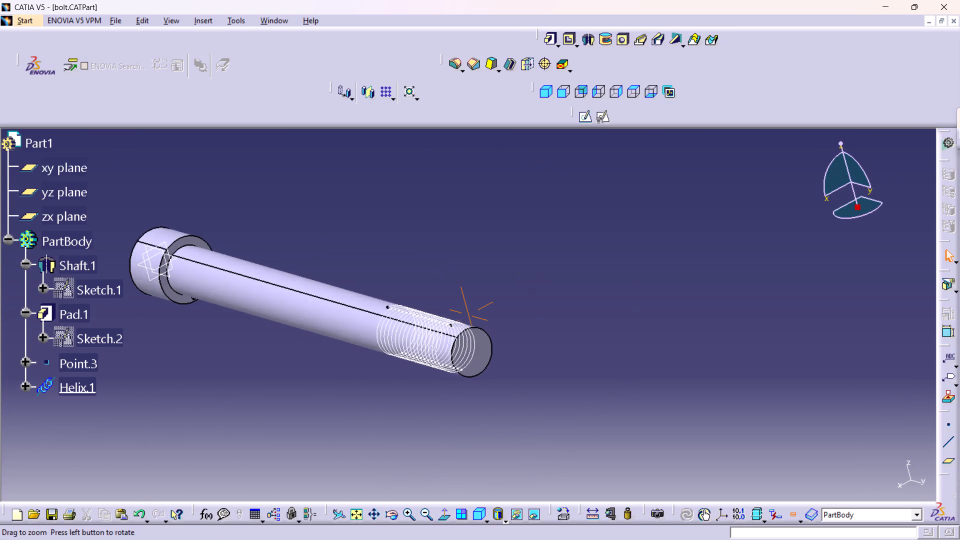
pyautogui.moveTo(512, 269); pyautogui.dragTo(485, 182, button='middle')
pyautogui.moveTo(532, 352); pyautogui.dragTo(538, 402, button='middle')
pyautogui.rightClick(533, 358)
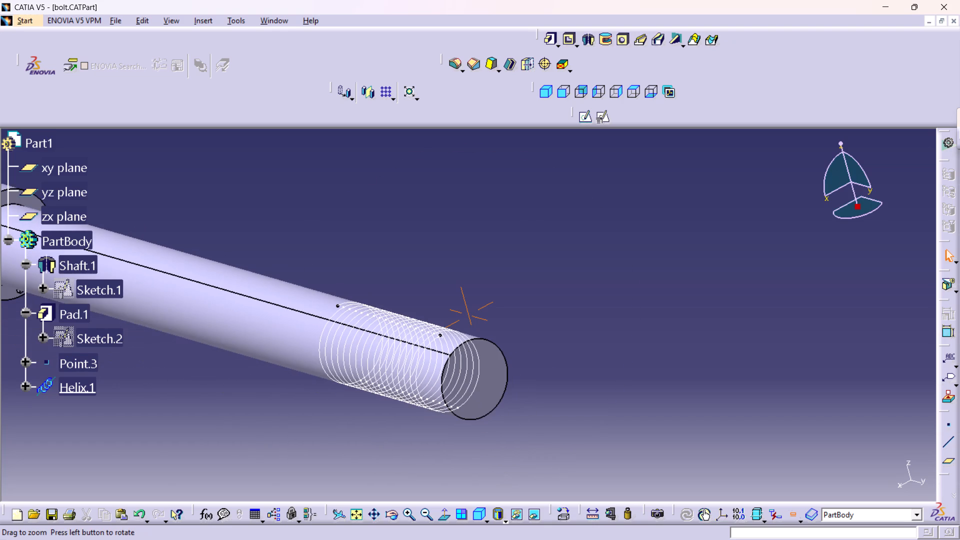
pyautogui.moveTo(538, 402); pyautogui.dragTo(538, 402, button='middle')
pyautogui.moveTo(519, 372); pyautogui.dragTo(528, 436, button='middle')
pyautogui.moveTo(519, 372); pyautogui.dragTo(522, 423, button='right')
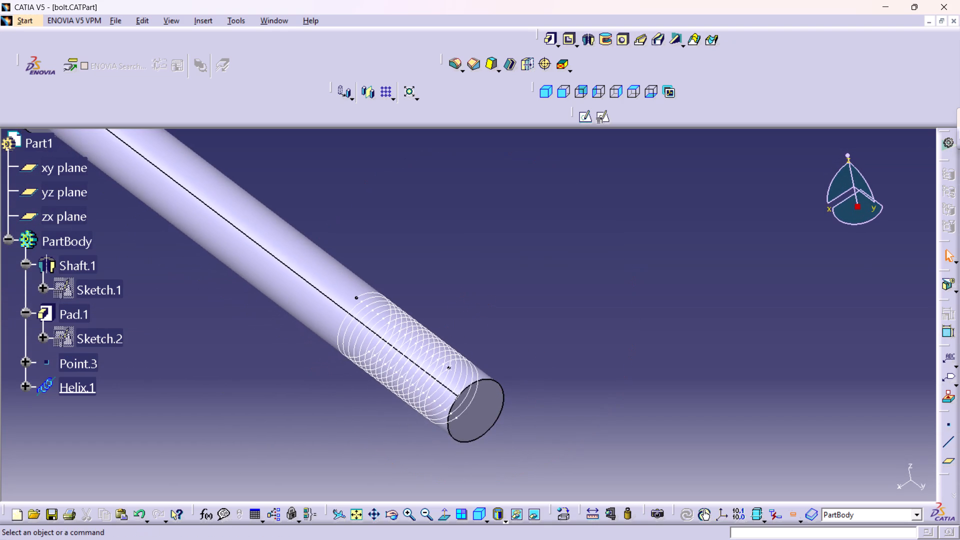
pyautogui.moveTo(488, 345); pyautogui.dragTo(528, 402, button='middle')
pyautogui.rightClick(488, 345)
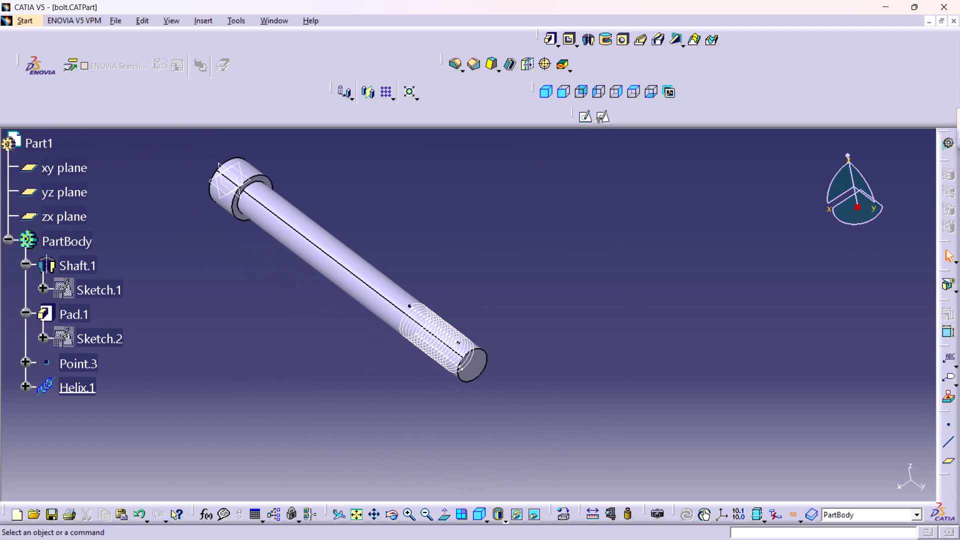
pyautogui.moveTo(347, 302); pyautogui.dragTo(362, 246, button='middle')
pyautogui.moveTo(347, 302); pyautogui.dragTo(362, 246, button='right')
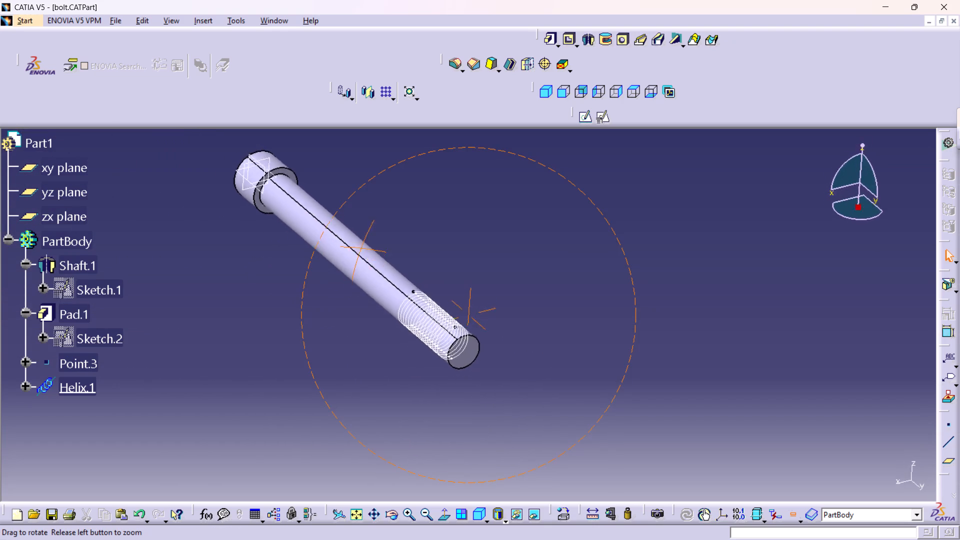
pyautogui.moveTo(362, 246); pyautogui.dragTo(375, 238, button='middle')
pyautogui.moveTo(362, 246); pyautogui.dragTo(375, 238, button='right')
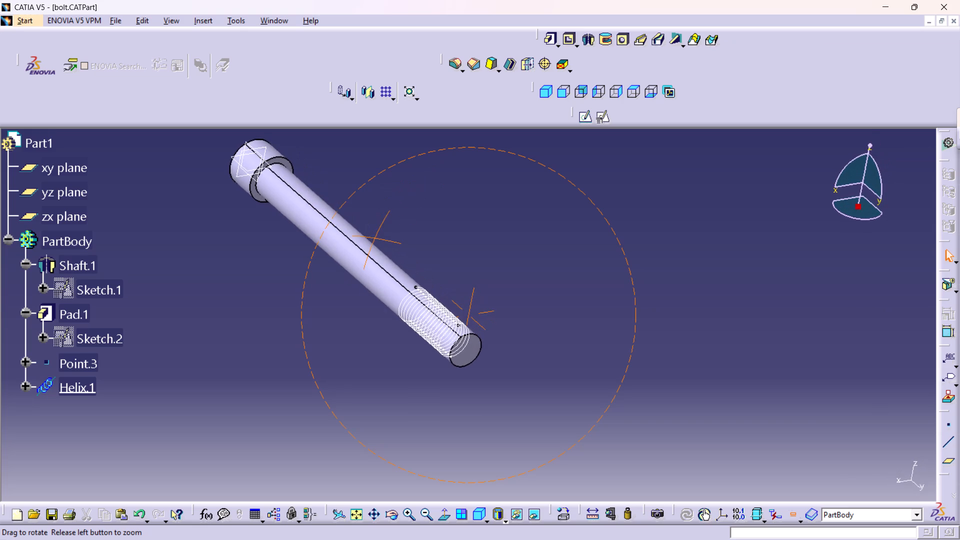
pyautogui.moveTo(375, 238); pyautogui.dragTo(374, 248, button='right')
pyautogui.moveTo(375, 238); pyautogui.dragTo(374, 248, button='middle')
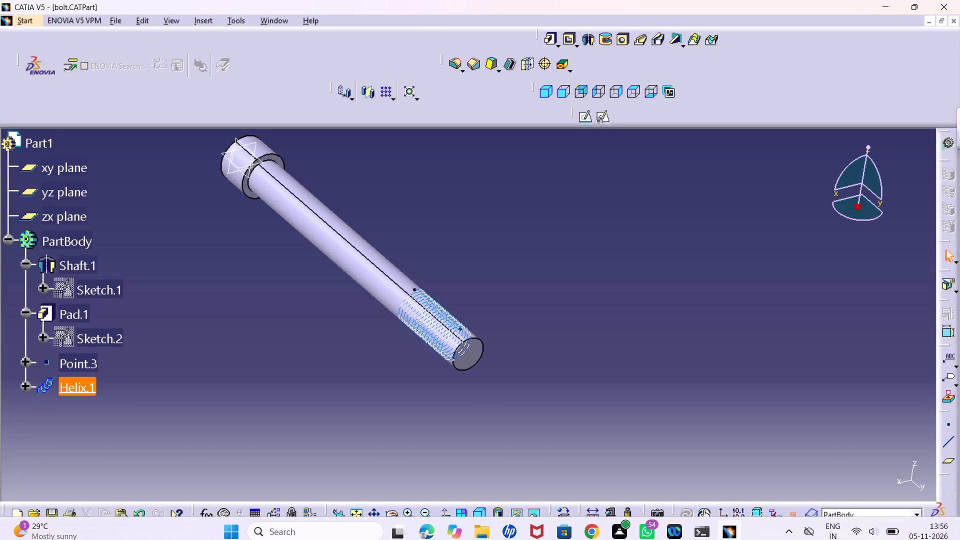
# Examine the helix turns and both helix end points close up near the shank's free end.
pyautogui.moveTo(633, 296); pyautogui.dragTo(562, 173, button='middle')
pyautogui.rightClick(633, 296)
pyautogui.moveTo(514, 324); pyautogui.dragTo(507, 314, button='middle')
pyautogui.rightClick(514, 324)
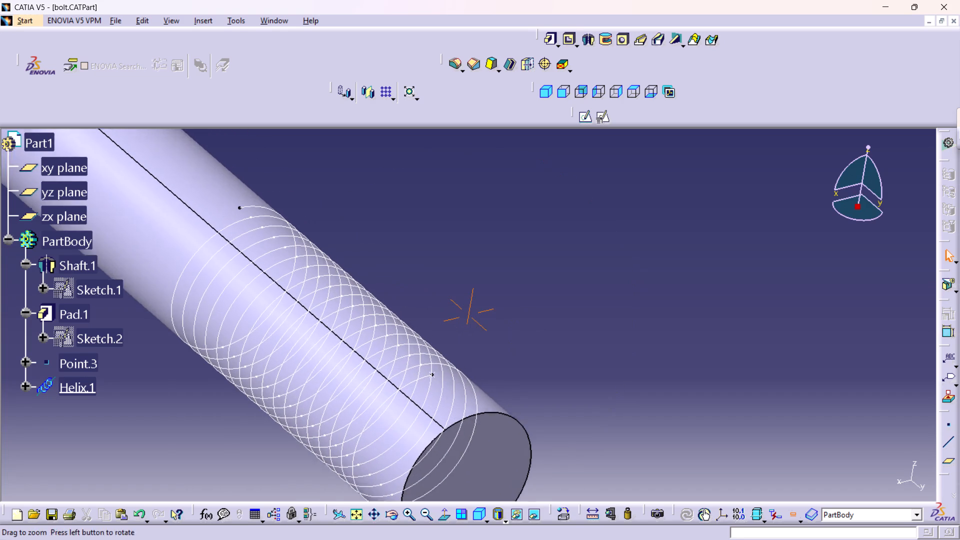
pyautogui.moveTo(507, 314); pyautogui.dragTo(501, 296, button='middle')
pyautogui.moveTo(500, 345); pyautogui.dragTo(511, 340, button='middle')
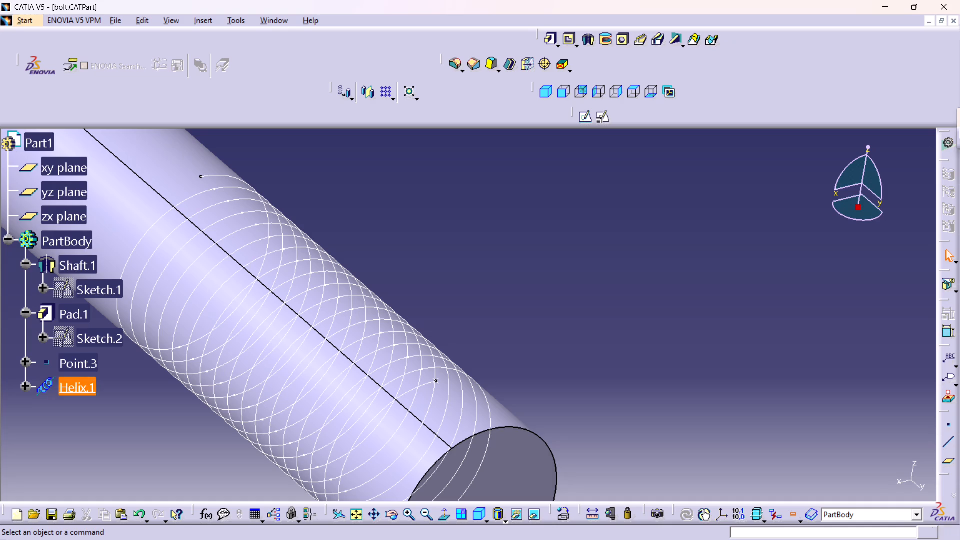
pyautogui.moveTo(546, 307); pyautogui.dragTo(557, 328, button='middle')
pyautogui.rightClick(546, 307)
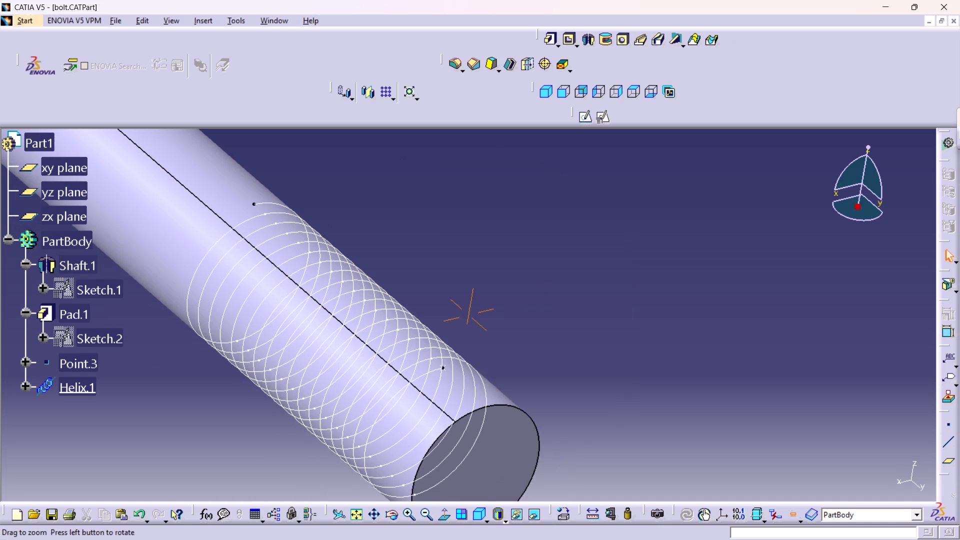
pyautogui.moveTo(557, 328); pyautogui.dragTo(559, 329, button='middle')
pyautogui.moveTo(515, 323); pyautogui.dragTo(594, 320, button='middle')
pyautogui.moveTo(654, 411); pyautogui.dragTo(653, 411, button='middle')
pyautogui.moveTo(653, 411); pyautogui.dragTo(672, 388, button='right')
pyautogui.moveTo(653, 411); pyautogui.dragTo(672, 388, button='middle')
pyautogui.moveTo(602, 331); pyautogui.dragTo(586, 305, button='middle')
pyautogui.rightClick(602, 331)
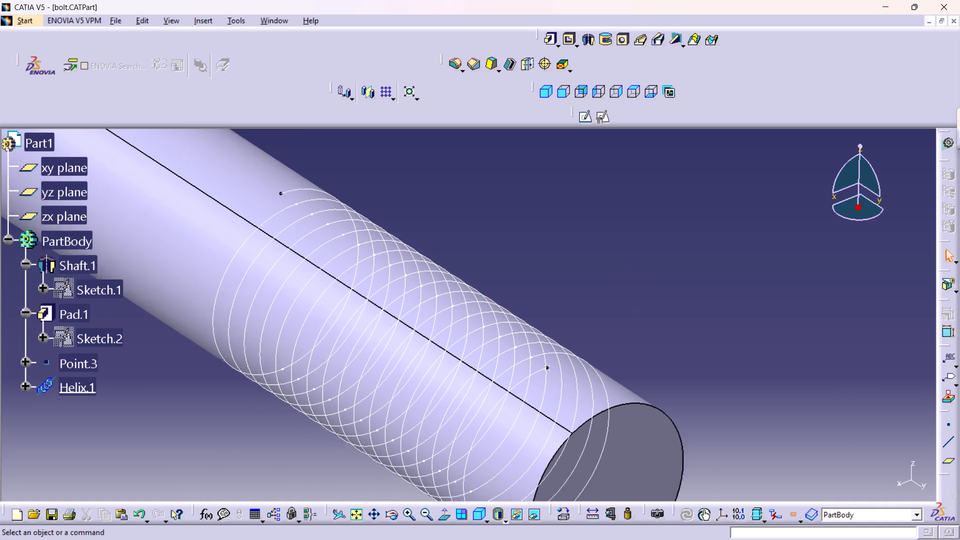
pyautogui.moveTo(586, 305); pyautogui.dragTo(584, 296, button='middle')
pyautogui.moveTo(622, 332); pyautogui.dragTo(601, 321, button='middle')
pyautogui.rightClick(596, 296)
pyautogui.moveTo(608, 312); pyautogui.dragTo(586, 333, button='middle')
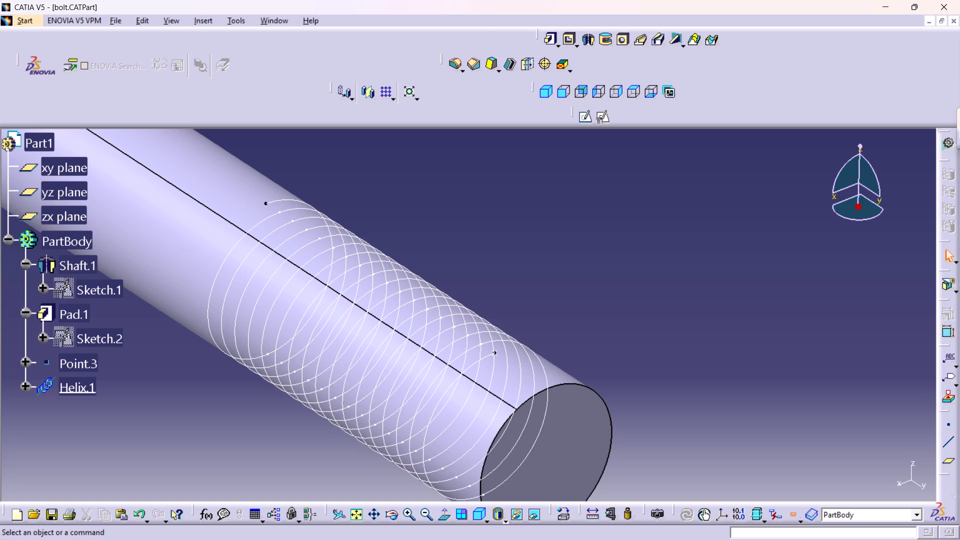
pyautogui.moveTo(551, 290); pyautogui.dragTo(555, 312, button='middle')
pyautogui.rightClick(551, 290)
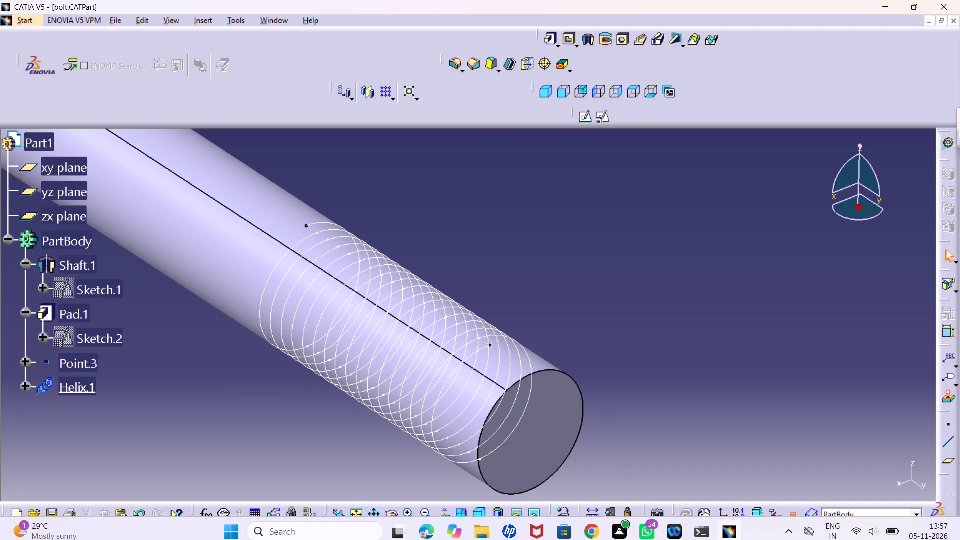
pyautogui.moveTo(599, 340); pyautogui.dragTo(616, 326, button='middle')
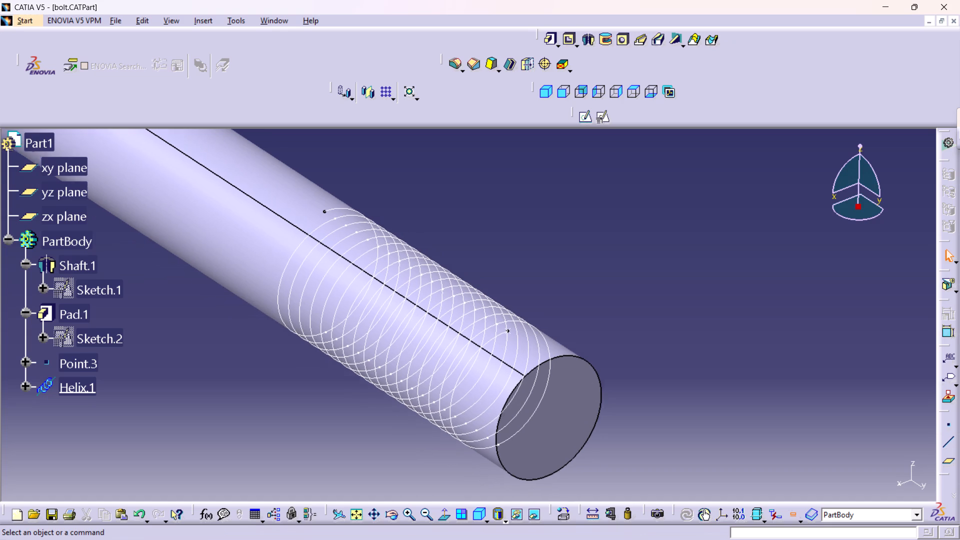
pyautogui.moveTo(616, 326); pyautogui.dragTo(612, 351, button='middle')
pyautogui.moveTo(587, 445); pyautogui.dragTo(616, 422, button='middle')
pyautogui.moveTo(589, 445); pyautogui.dragTo(616, 422, button='right')
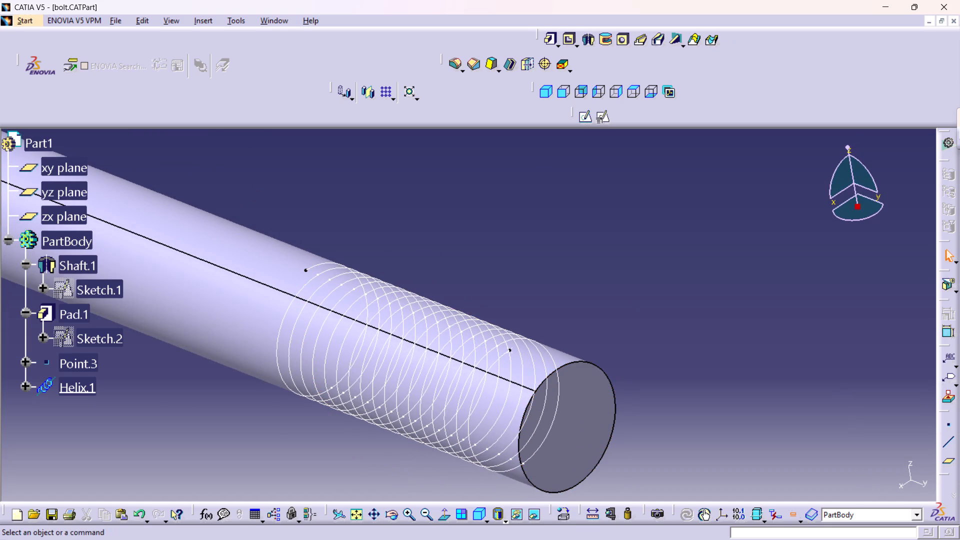
pyautogui.moveTo(594, 327); pyautogui.dragTo(582, 281, button='middle')
pyautogui.rightClick(594, 327)
pyautogui.moveTo(660, 351); pyautogui.dragTo(640, 280, button='middle')
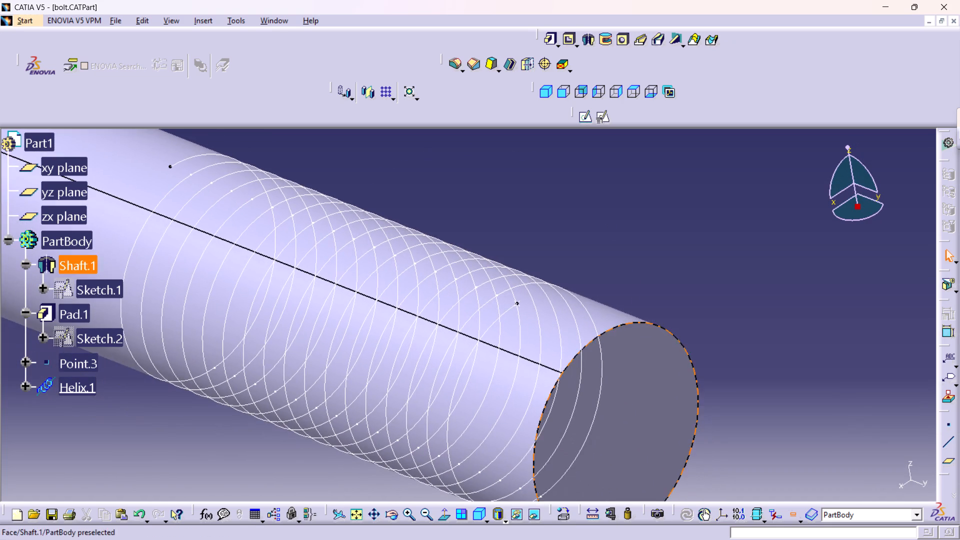
pyautogui.moveTo(709, 341); pyautogui.dragTo(711, 380, button='middle')
pyautogui.moveTo(709, 341); pyautogui.dragTo(711, 380, button='right')
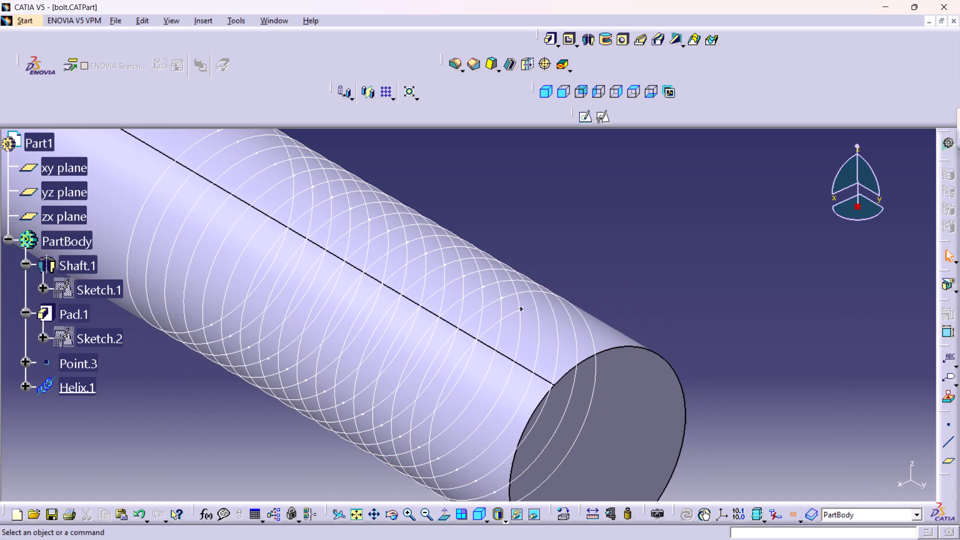
pyautogui.moveTo(648, 269); pyautogui.dragTo(650, 289, button='middle')
pyautogui.rightClick(648, 269)
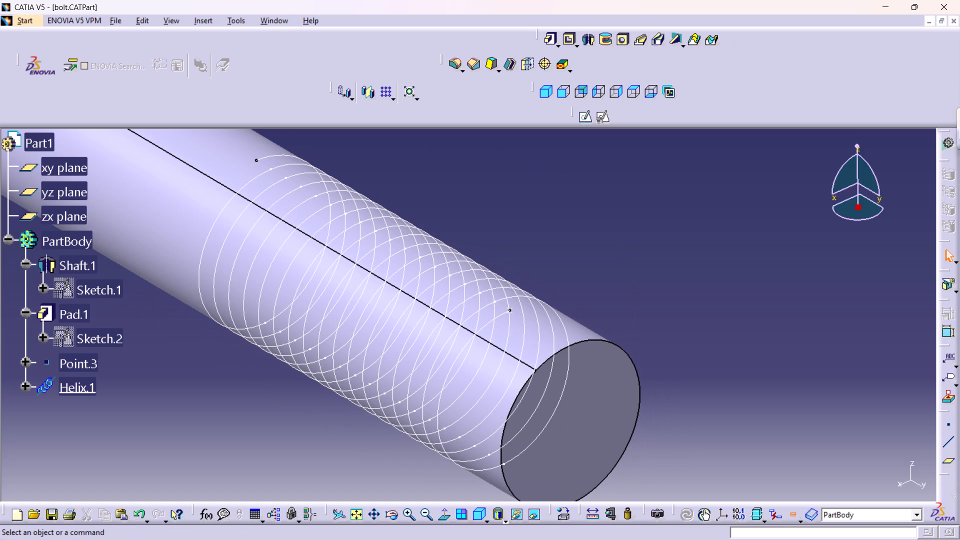
pyautogui.moveTo(592, 275); pyautogui.dragTo(595, 289, button='middle')
pyautogui.rightClick(592, 275)
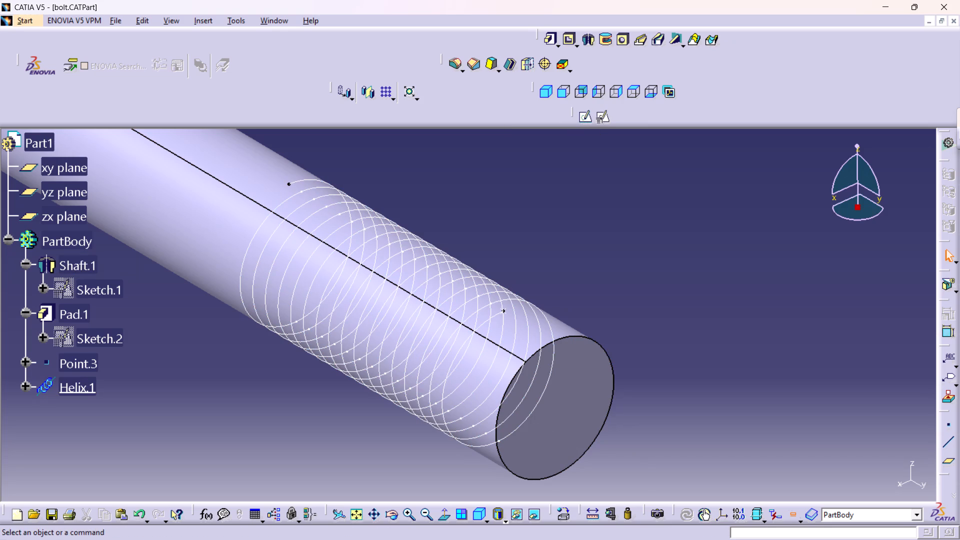
# View the bolt in isometric orientation and select Point.3, the helix point nearest the shank's free end.
pyautogui.click(475, 509)
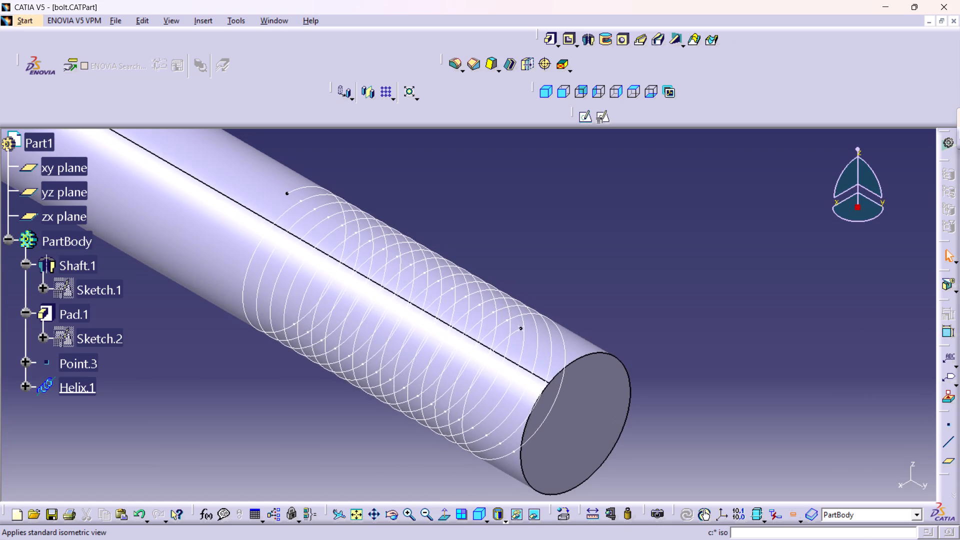
pyautogui.moveTo(431, 354); pyautogui.dragTo(454, 396, button='middle')
pyautogui.rightClick(431, 354)
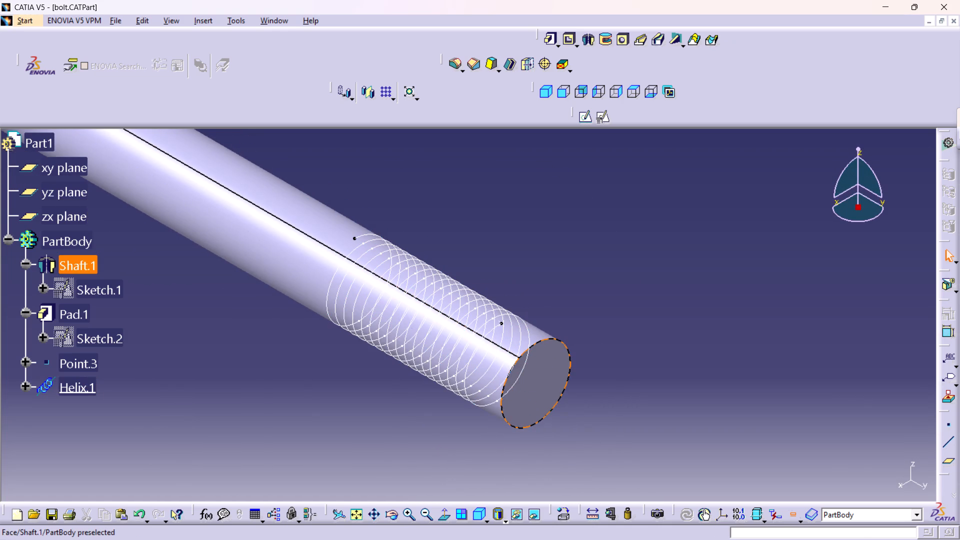
pyautogui.moveTo(558, 307); pyautogui.dragTo(572, 339, button='middle')
pyautogui.rightClick(558, 307)
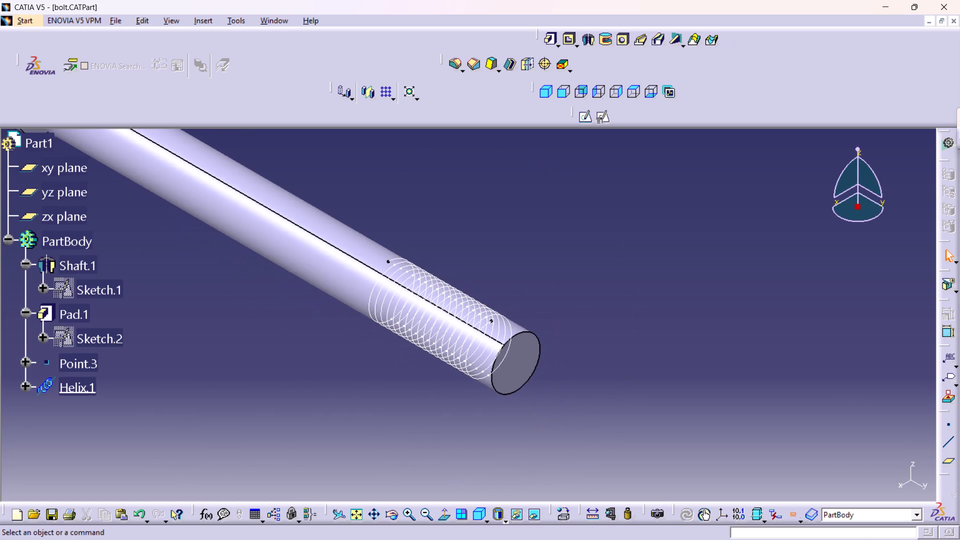
pyautogui.moveTo(427, 262); pyautogui.dragTo(483, 355, button='middle')
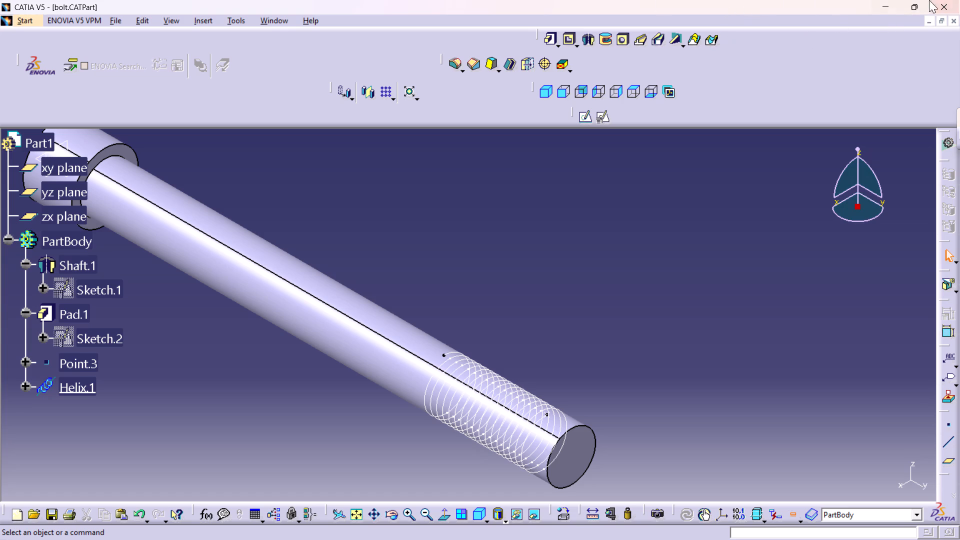
pyautogui.click(549, 415)
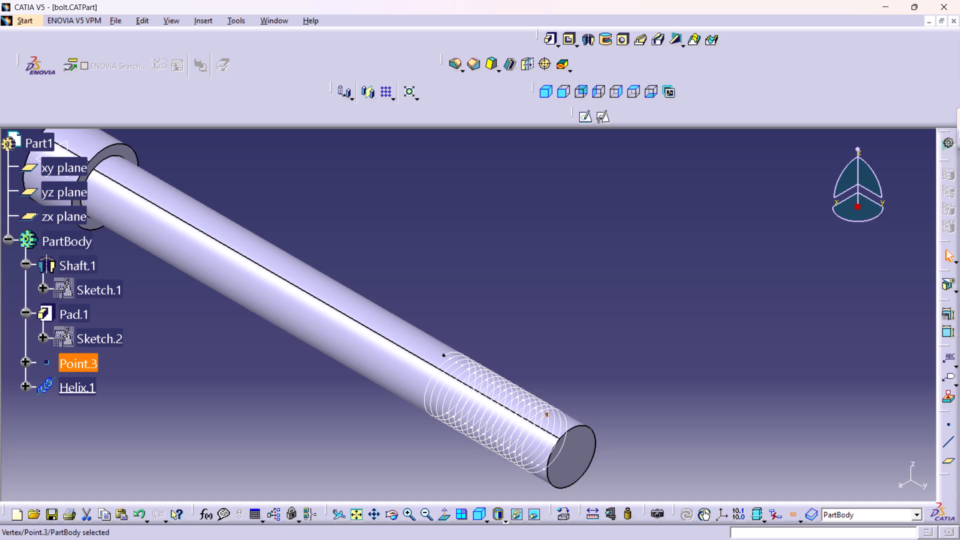
pyautogui.hscroll(2, 616, 282)
# Start a new empty part in the Part Design workbench.
pyautogui.hotkey('alt', 's')
pyautogui.write('mp')
pyautogui.press('Return')
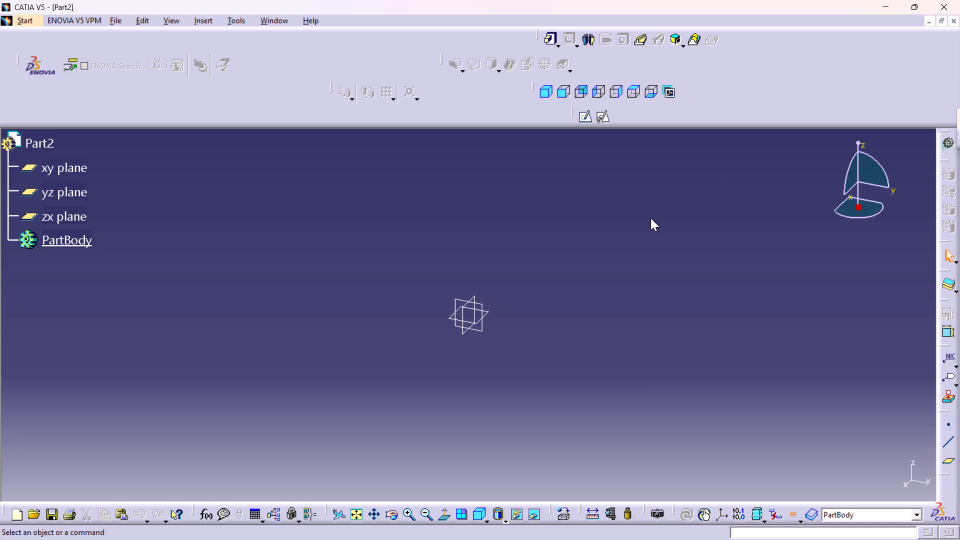
pyautogui.scroll(1, 642, 229)
pyautogui.scroll(-2, 639, 241)
pyautogui.scroll(1, 638, 243)
pyautogui.scroll(-2, 638, 245)
pyautogui.scroll(3, 638, 245)
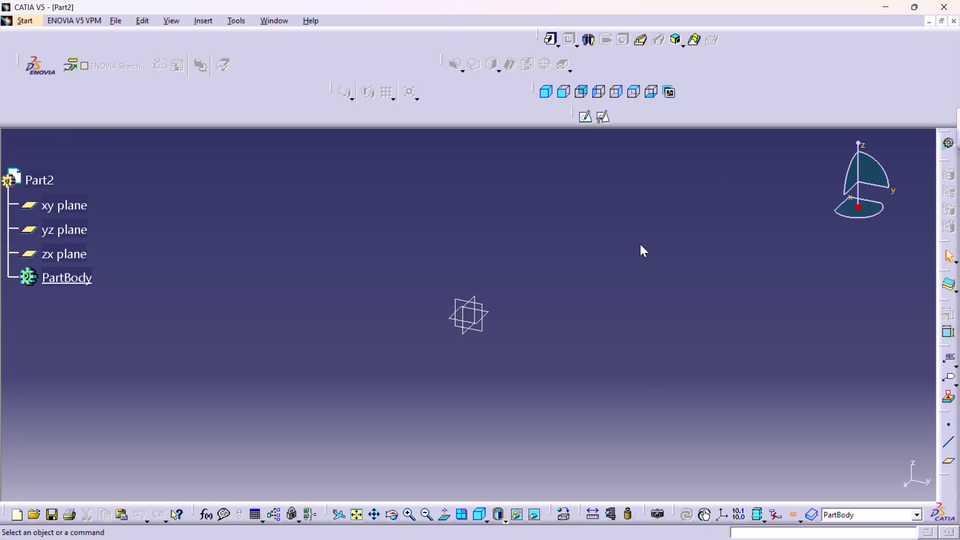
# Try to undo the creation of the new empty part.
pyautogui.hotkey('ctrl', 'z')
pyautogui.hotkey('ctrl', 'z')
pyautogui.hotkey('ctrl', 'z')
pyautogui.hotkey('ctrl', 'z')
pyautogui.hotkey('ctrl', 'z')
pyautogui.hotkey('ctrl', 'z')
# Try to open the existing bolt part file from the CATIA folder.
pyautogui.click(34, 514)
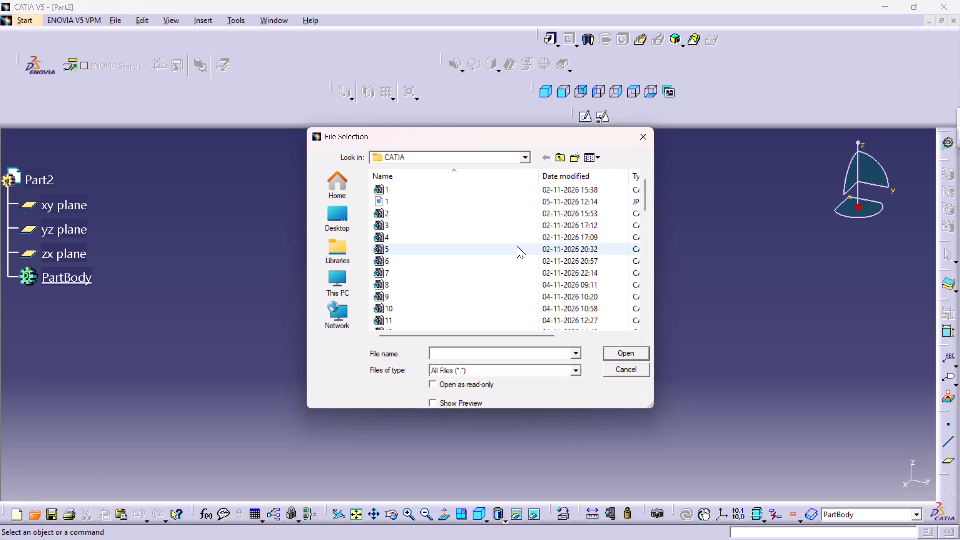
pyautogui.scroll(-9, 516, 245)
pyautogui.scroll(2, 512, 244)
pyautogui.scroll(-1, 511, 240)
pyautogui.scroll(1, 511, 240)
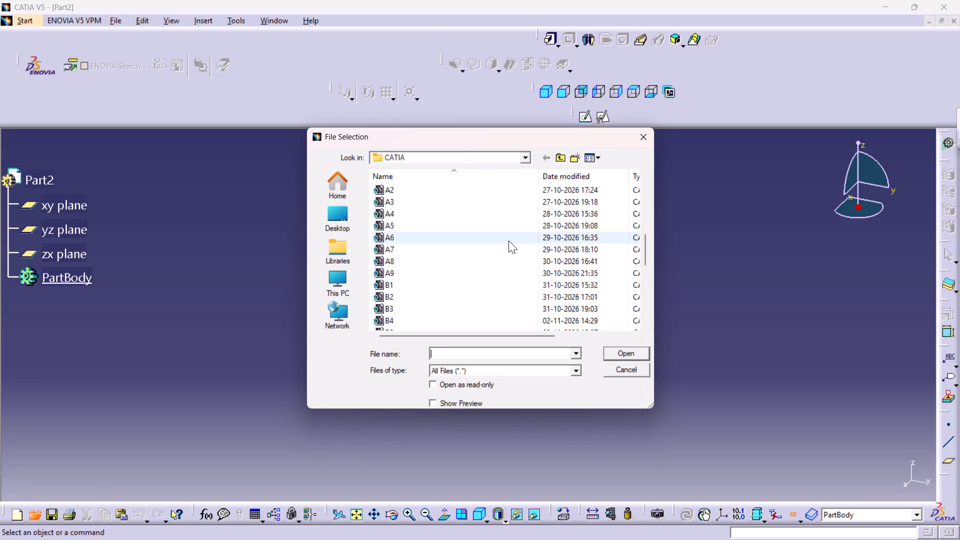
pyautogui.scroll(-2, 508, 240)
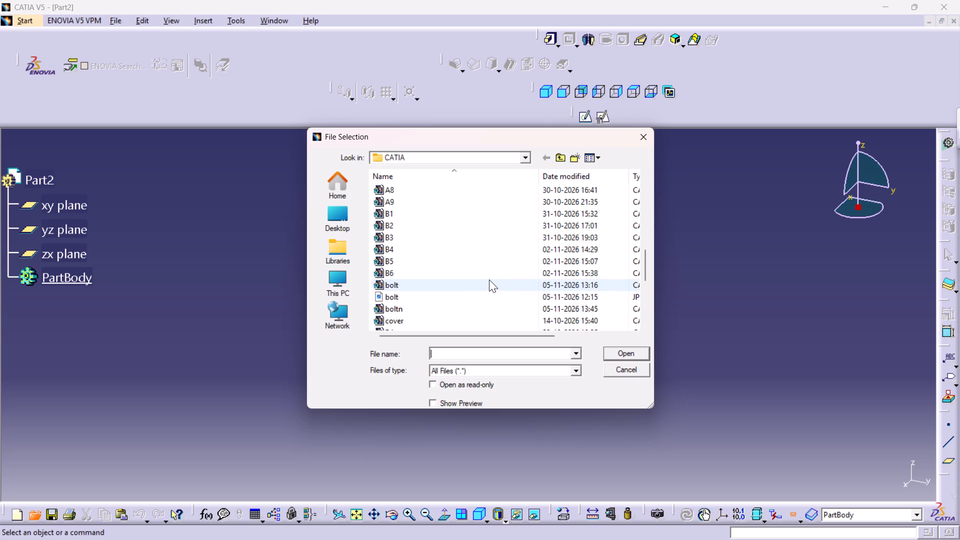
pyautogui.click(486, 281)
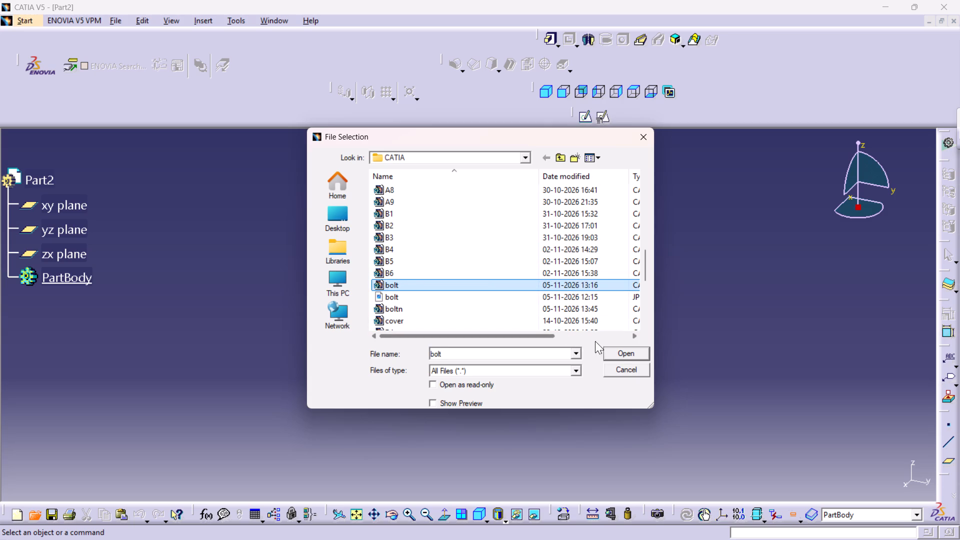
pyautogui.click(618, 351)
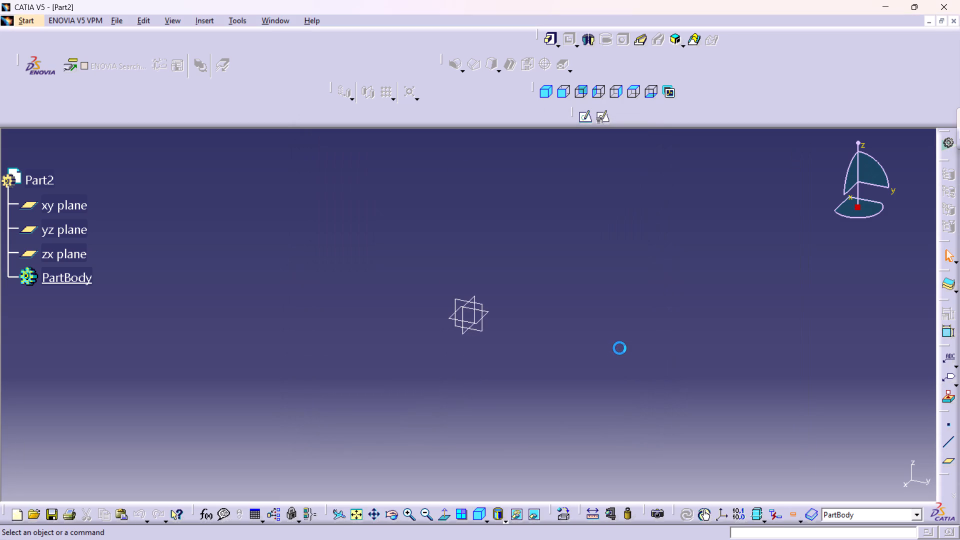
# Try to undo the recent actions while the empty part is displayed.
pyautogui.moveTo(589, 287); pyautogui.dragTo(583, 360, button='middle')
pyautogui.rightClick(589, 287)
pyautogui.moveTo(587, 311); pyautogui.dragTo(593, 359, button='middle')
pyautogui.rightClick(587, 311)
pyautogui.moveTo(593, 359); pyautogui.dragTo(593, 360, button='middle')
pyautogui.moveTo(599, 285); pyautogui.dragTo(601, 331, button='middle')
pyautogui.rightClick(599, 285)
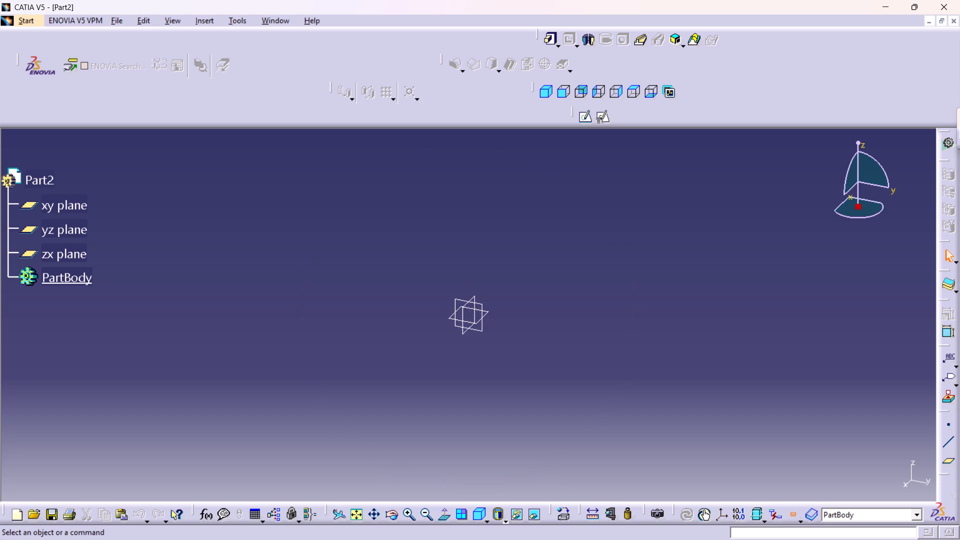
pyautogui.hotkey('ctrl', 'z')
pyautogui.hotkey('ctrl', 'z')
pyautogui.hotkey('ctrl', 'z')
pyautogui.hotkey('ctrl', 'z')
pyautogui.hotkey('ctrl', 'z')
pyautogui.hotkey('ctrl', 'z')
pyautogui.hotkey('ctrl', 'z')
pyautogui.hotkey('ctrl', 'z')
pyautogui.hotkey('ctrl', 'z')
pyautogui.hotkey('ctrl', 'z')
# Open the part file boltn from the CATIA folder.
pyautogui.click(35, 514)
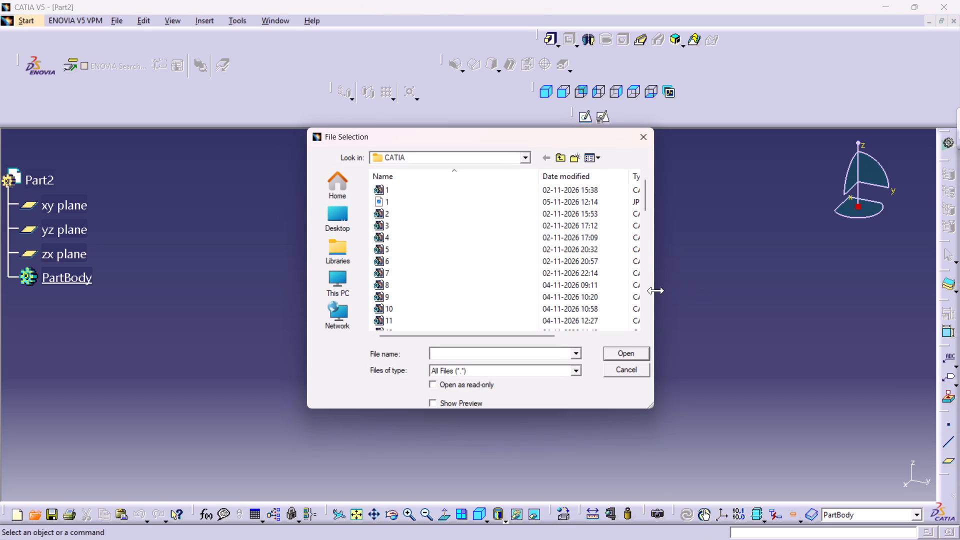
pyautogui.scroll(-9, 495, 238)
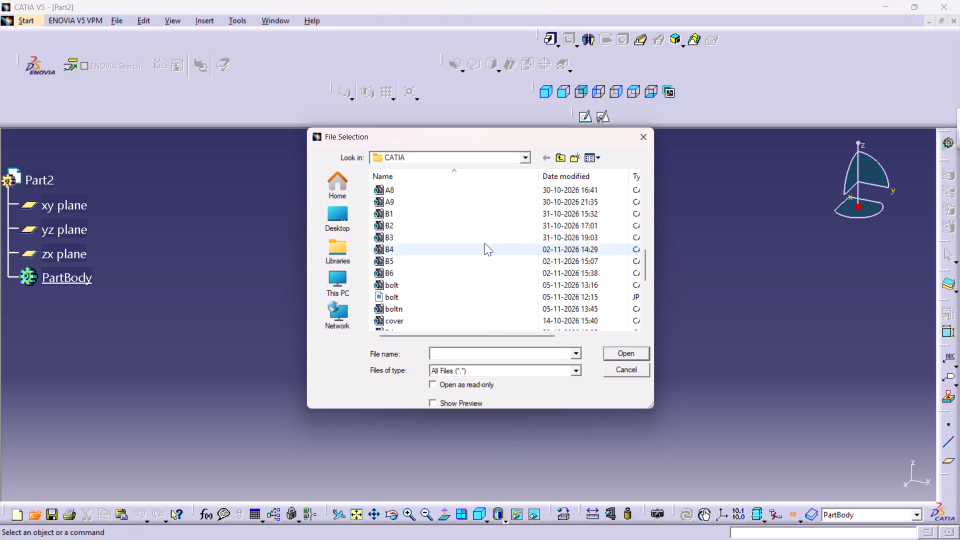
pyautogui.scroll(-2, 484, 243)
pyautogui.scroll(1, 465, 247)
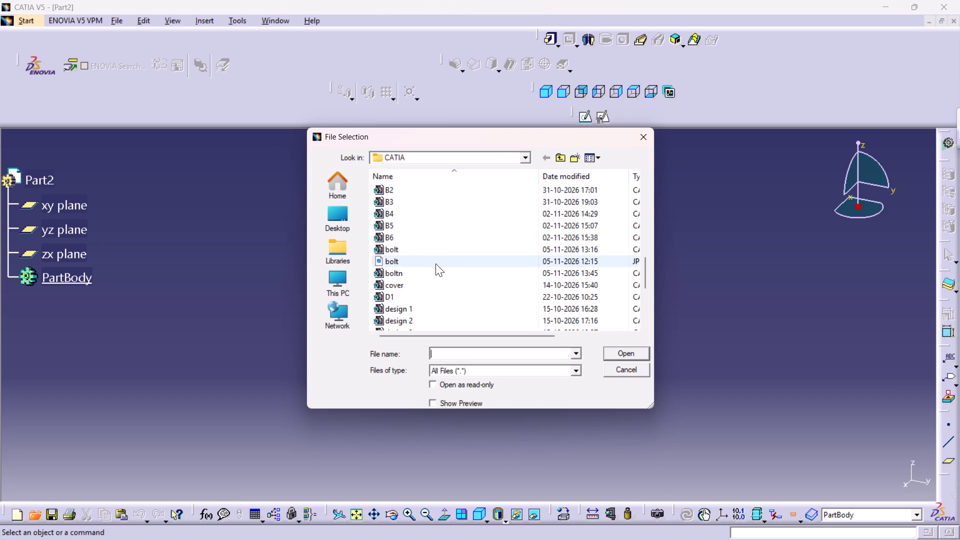
pyautogui.click(429, 254)
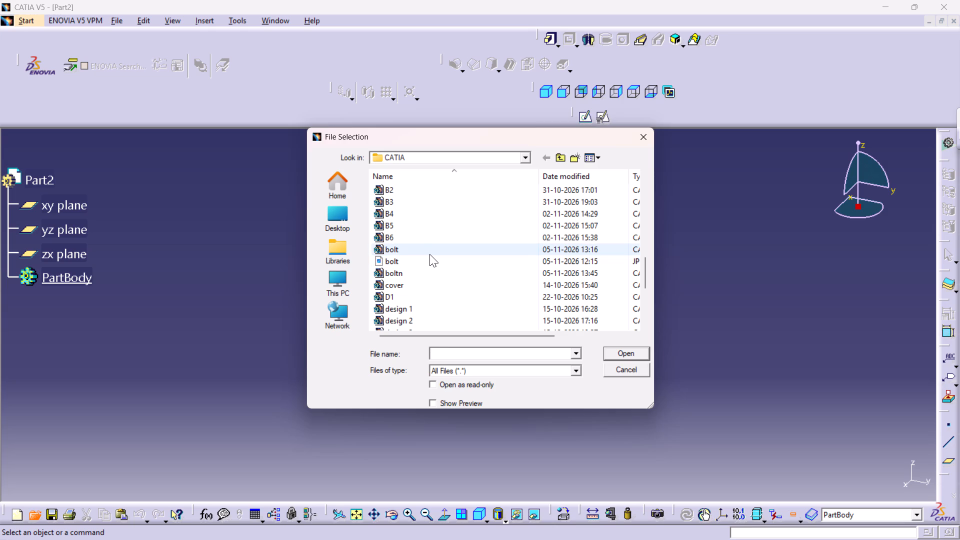
pyautogui.click(427, 267)
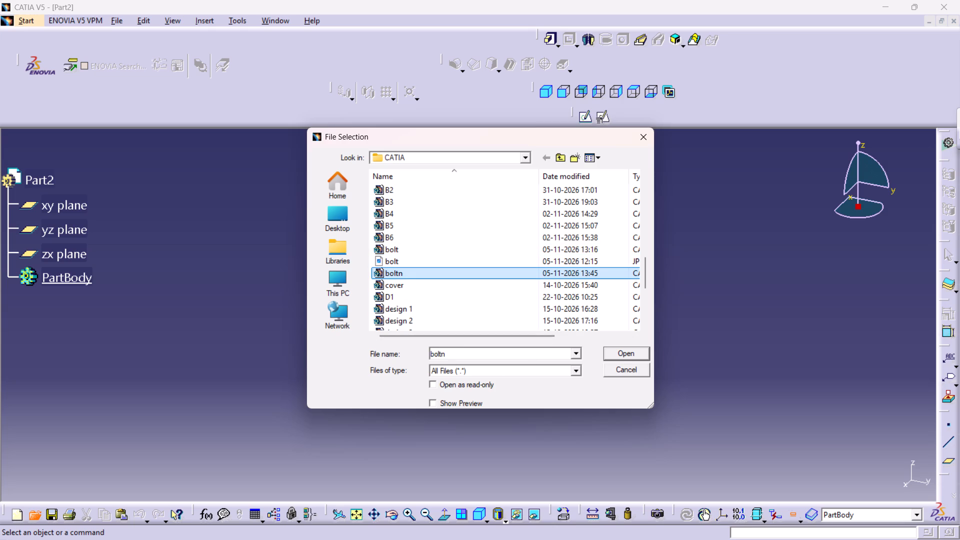
pyautogui.moveTo(615, 354); pyautogui.dragTo(620, 351)
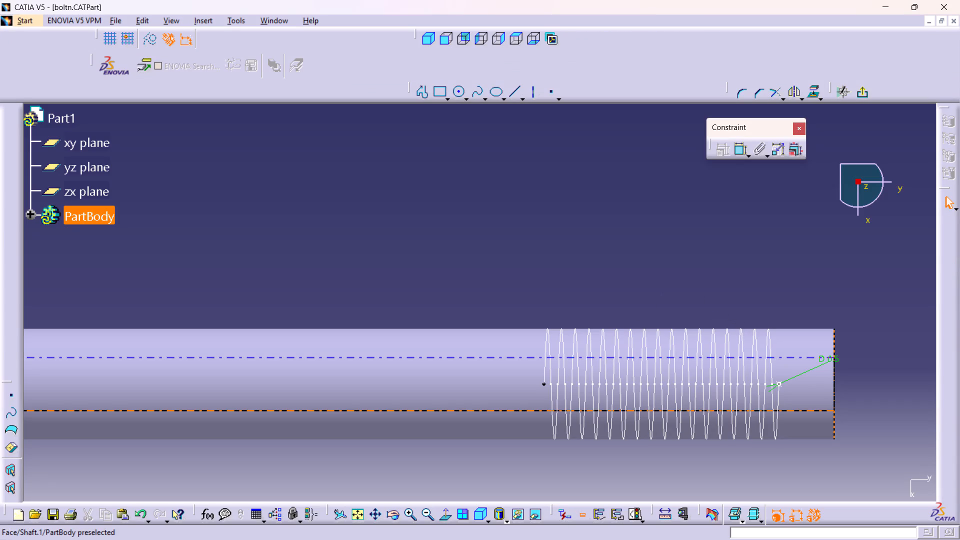
# Move the D 0.5 dimension of the thread profile circle clear of the shank, above its upper edge near the free end.
pyautogui.moveTo(786, 317); pyautogui.dragTo(757, 331, button='middle')
pyautogui.moveTo(786, 317); pyautogui.dragTo(757, 331, button='right')
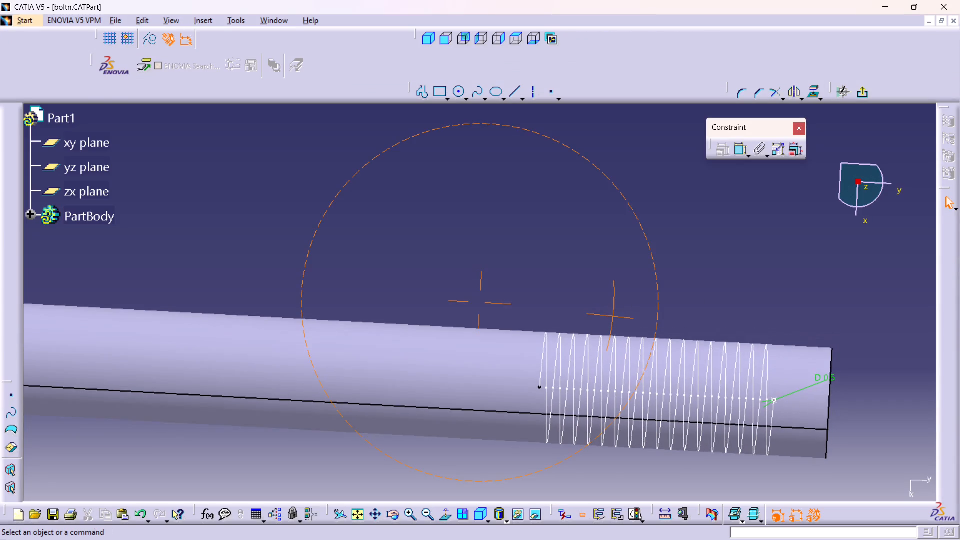
pyautogui.moveTo(757, 331); pyautogui.dragTo(756, 331, button='right')
pyautogui.moveTo(757, 331); pyautogui.dragTo(756, 333, button='middle')
pyautogui.scroll(-1, 779, 379)
pyautogui.moveTo(783, 392); pyautogui.dragTo(750, 313, button='middle')
pyautogui.rightClick(783, 392)
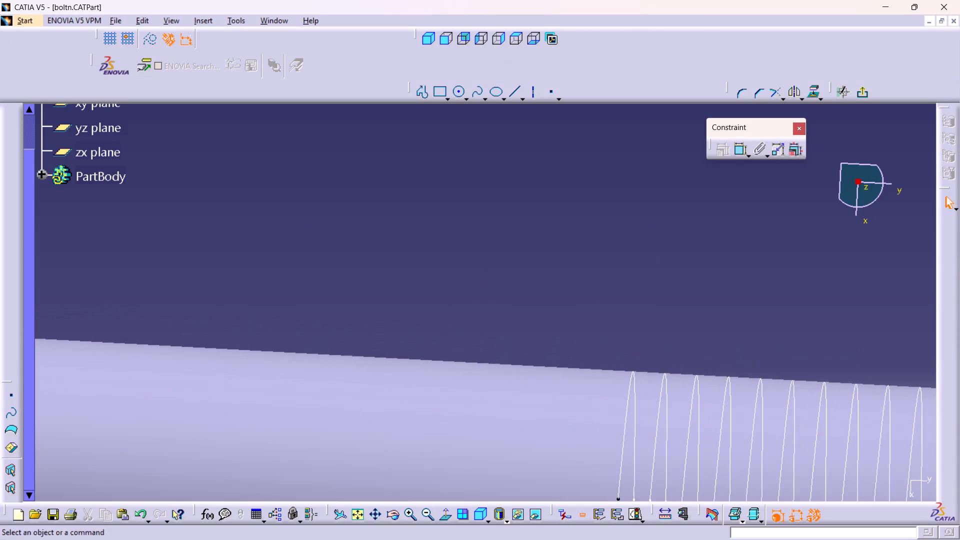
pyautogui.moveTo(756, 361); pyautogui.dragTo(650, 302, button='middle')
pyautogui.moveTo(714, 315); pyautogui.dragTo(645, 306, button='middle')
pyautogui.moveTo(740, 324); pyautogui.dragTo(690, 312, button='middle')
pyautogui.moveTo(804, 322); pyautogui.dragTo(698, 309, button='middle')
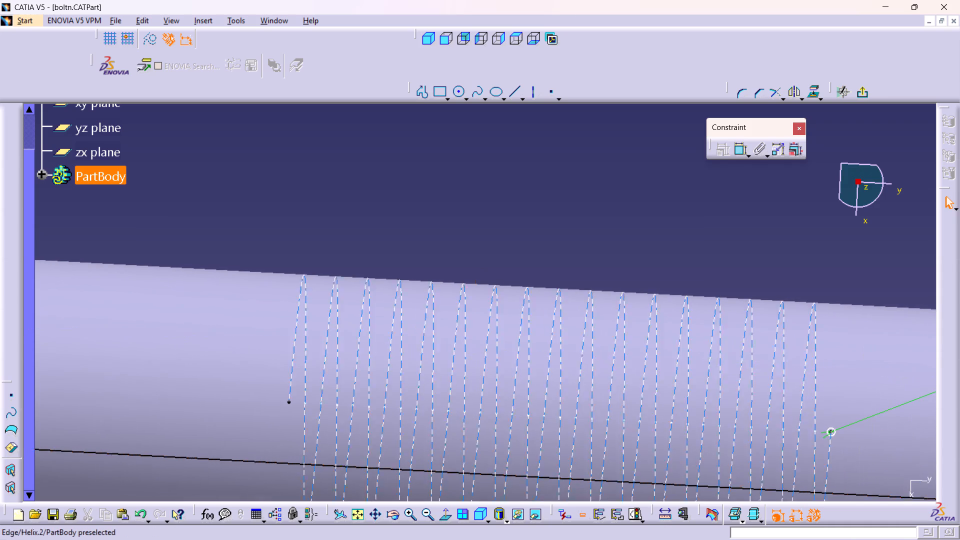
pyautogui.moveTo(786, 326); pyautogui.dragTo(736, 323, button='middle')
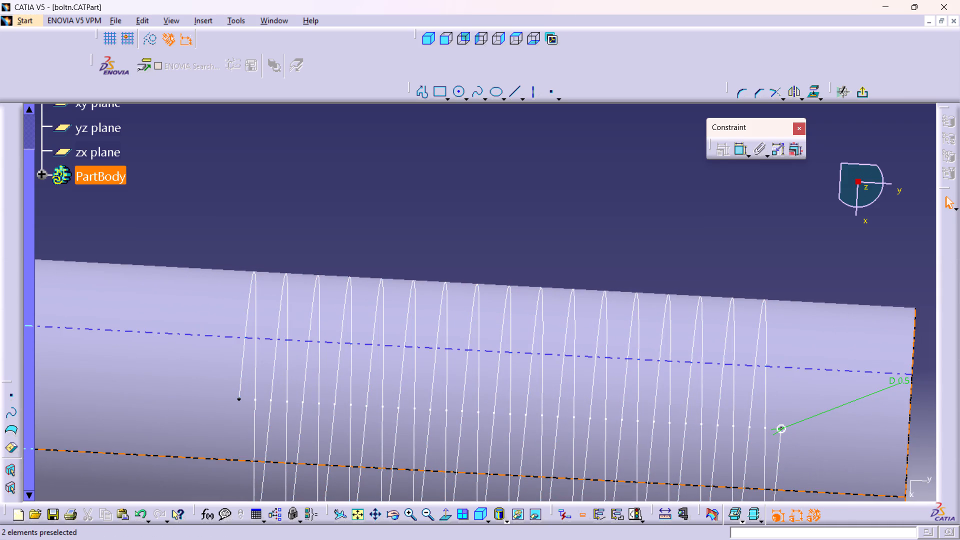
pyautogui.moveTo(900, 383); pyautogui.dragTo(826, 302)
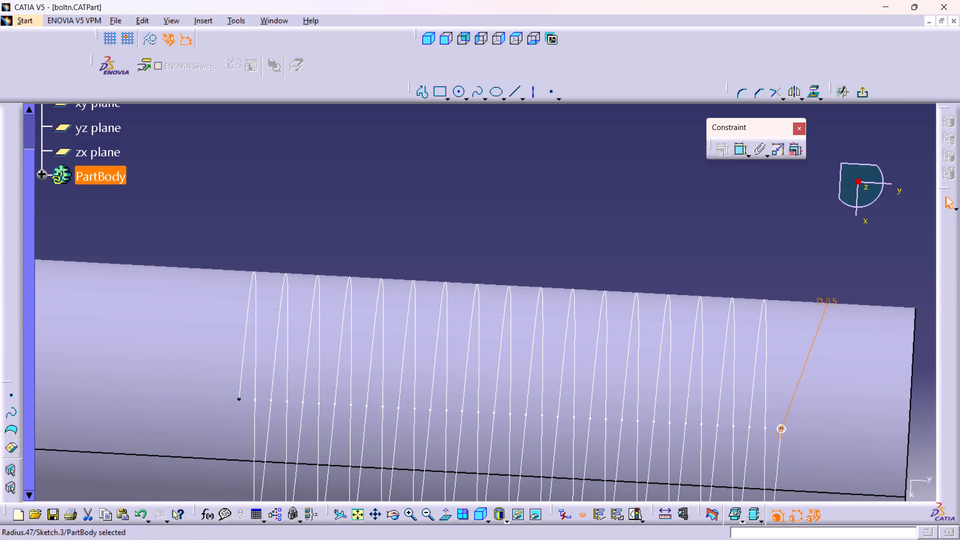
pyautogui.moveTo(826, 302); pyautogui.dragTo(818, 277)
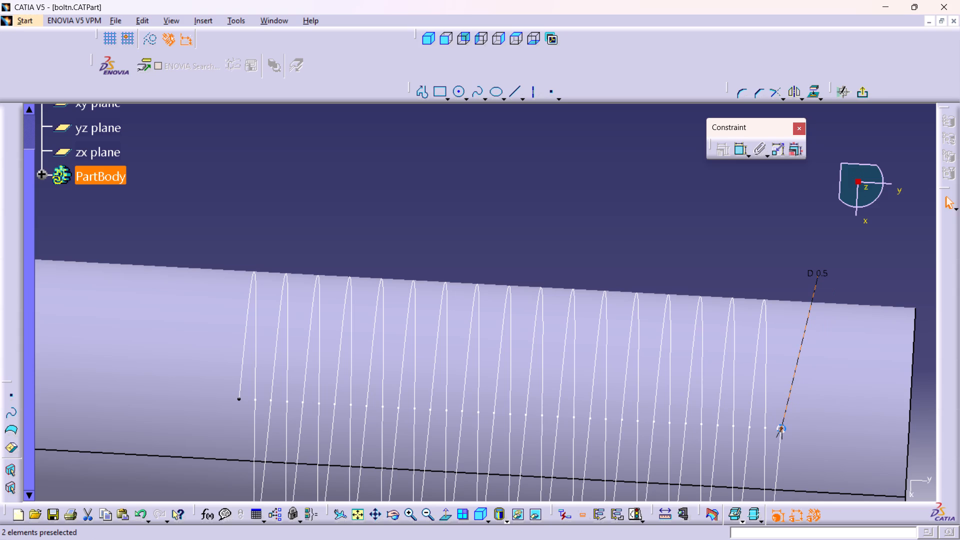
pyautogui.click(852, 264)
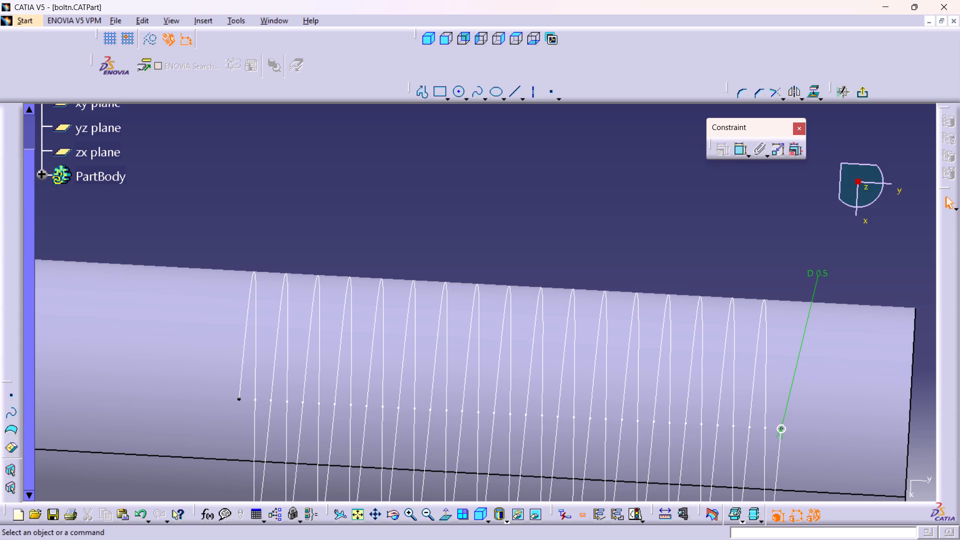
# Exit the thread profile sketch and try to define a Slot with Sketch.3 as profile and Helix.2 as center curve.
pyautogui.click(864, 88)
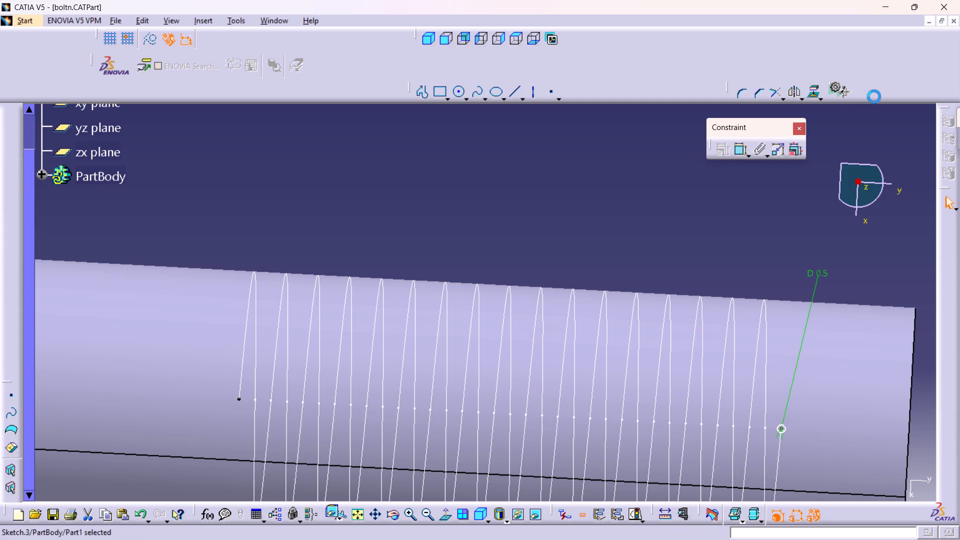
pyautogui.click(656, 39)
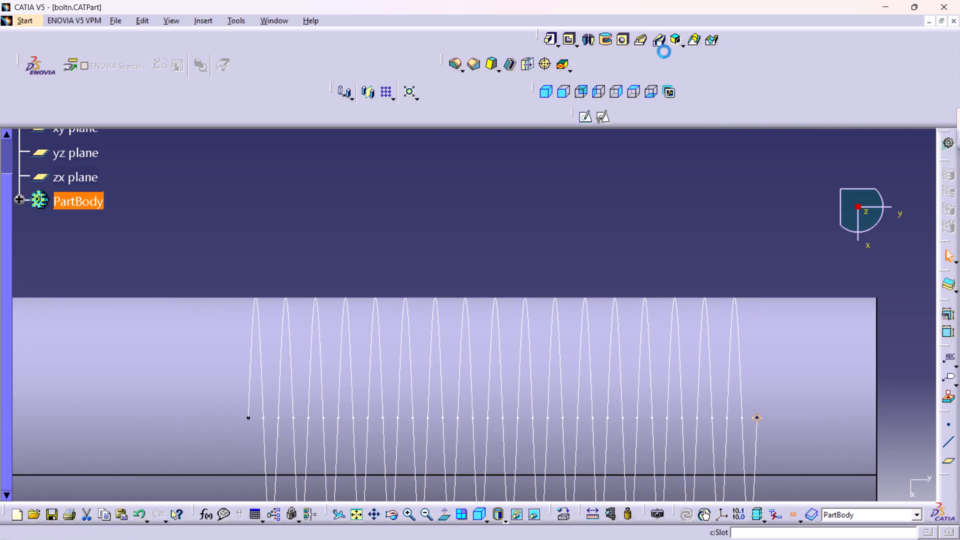
pyautogui.click(763, 421)
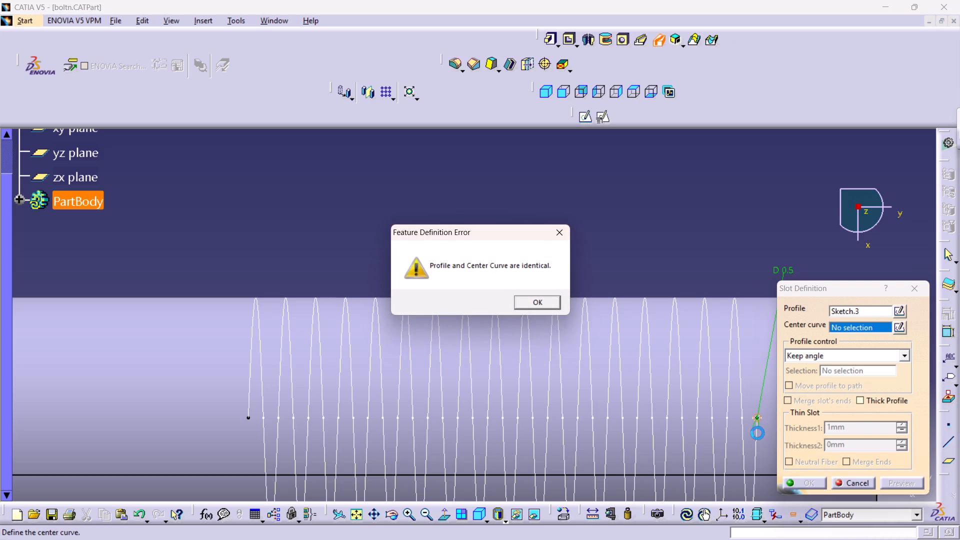
pyautogui.click(540, 302)
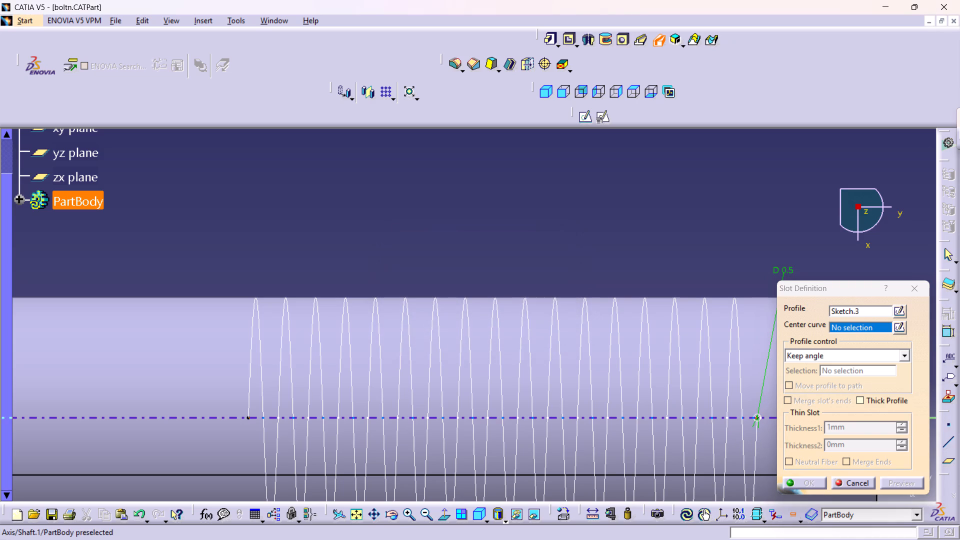
pyautogui.click(756, 433)
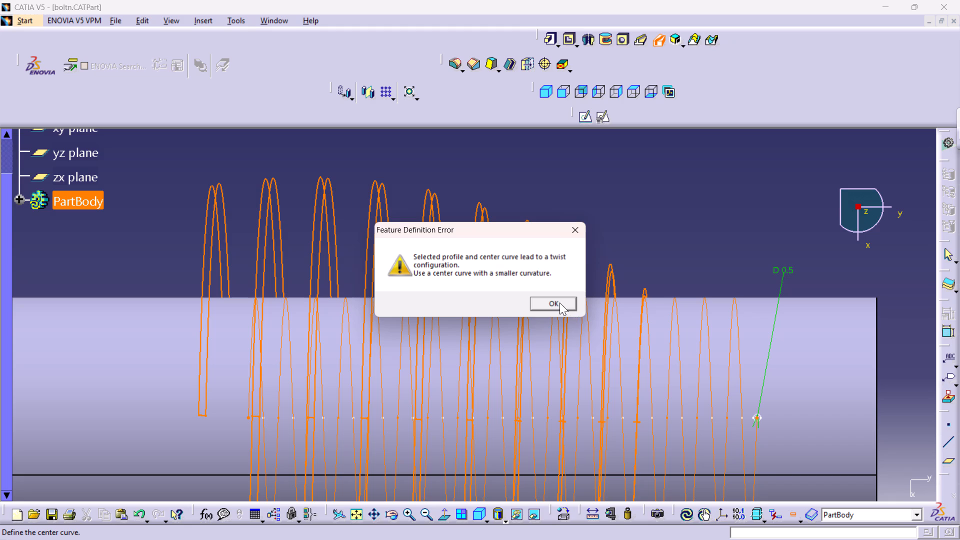
pyautogui.click(559, 302)
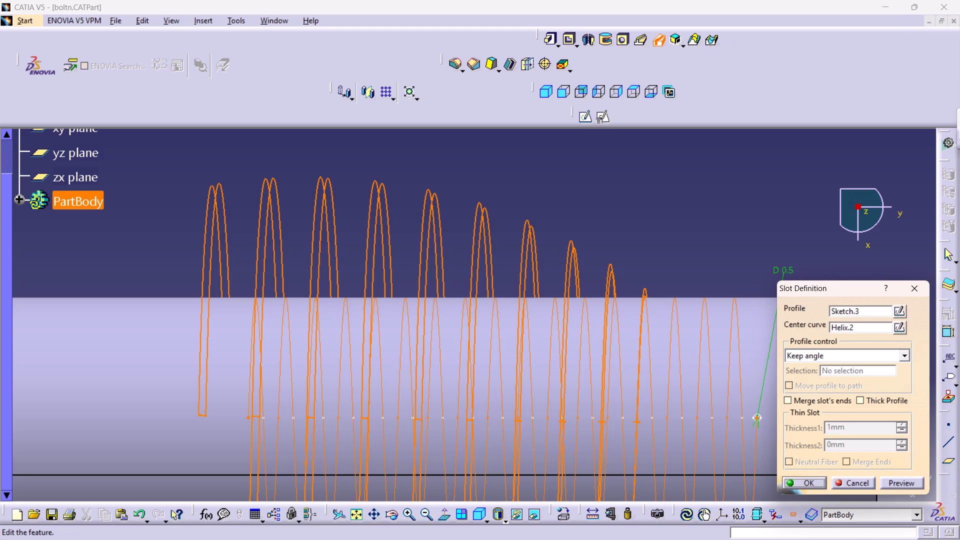
# Examine the slot preview of Sketch.3 along Helix.2 against the shank from several angles, and cancel the slot definition.
pyautogui.moveTo(621, 203); pyautogui.dragTo(630, 238, button='middle')
pyautogui.rightClick(621, 203)
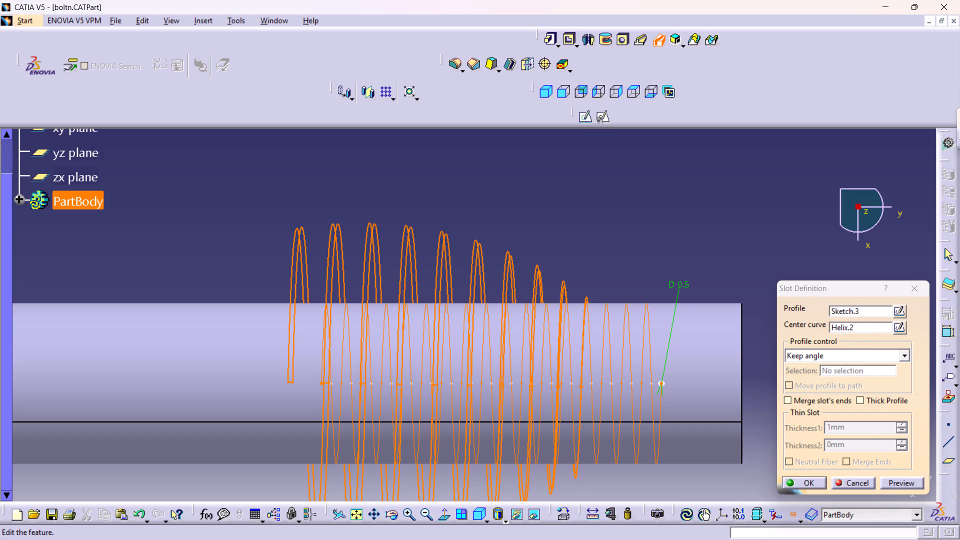
pyautogui.moveTo(725, 261); pyautogui.dragTo(637, 292, button='middle')
pyautogui.moveTo(729, 261); pyautogui.dragTo(637, 292, button='right')
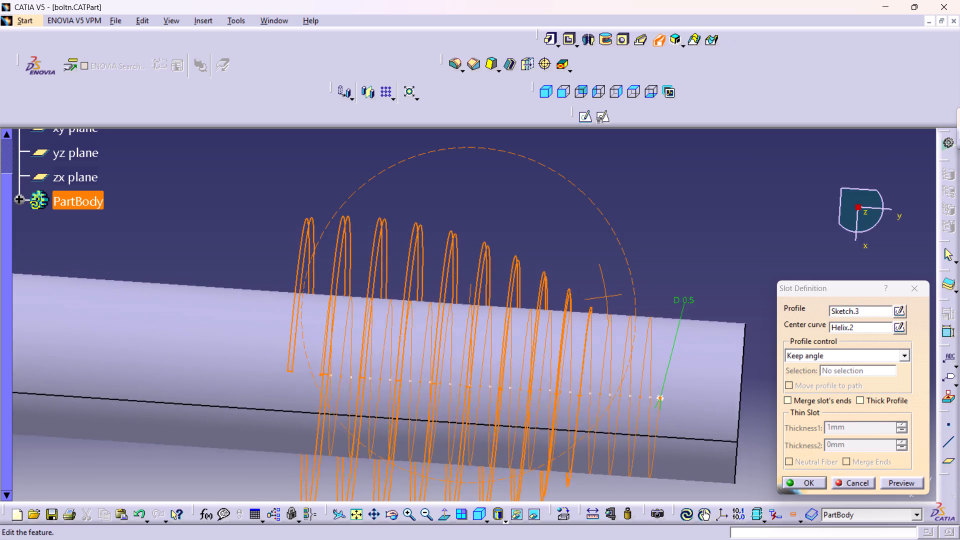
pyautogui.moveTo(637, 292); pyautogui.dragTo(476, 306, button='middle')
pyautogui.moveTo(637, 292); pyautogui.dragTo(476, 306, button='right')
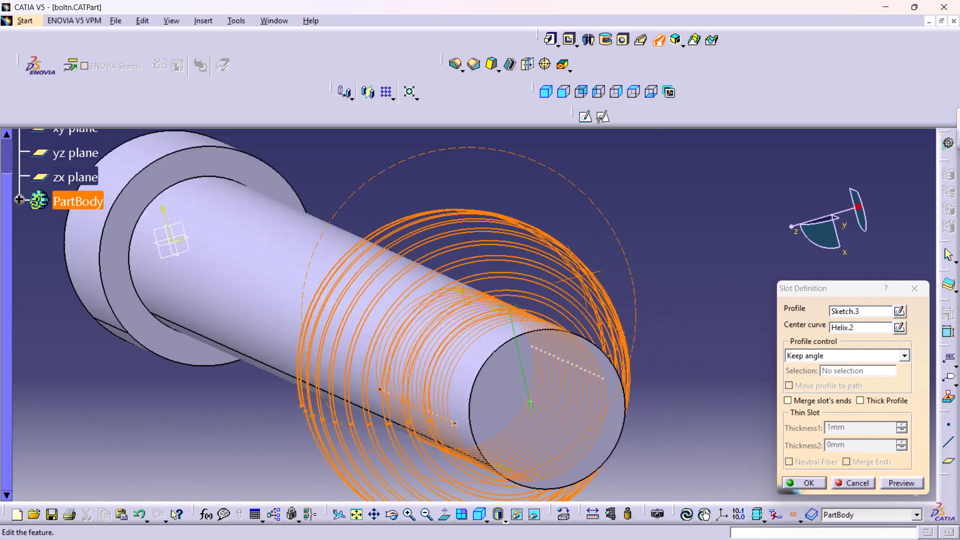
pyautogui.moveTo(476, 306); pyautogui.dragTo(482, 285, button='middle')
pyautogui.moveTo(476, 306); pyautogui.dragTo(482, 285, button='right')
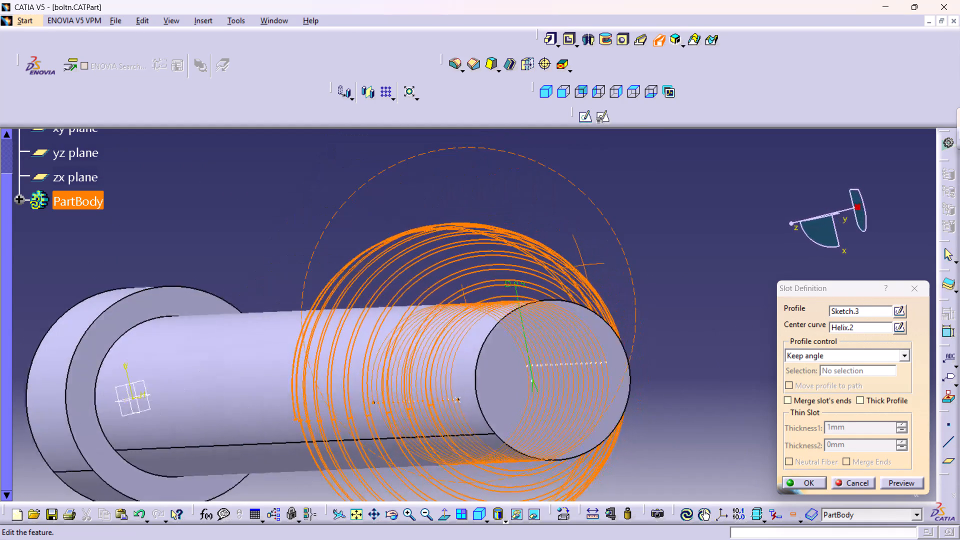
pyautogui.moveTo(482, 285); pyautogui.dragTo(609, 256, button='middle')
pyautogui.moveTo(482, 285); pyautogui.dragTo(609, 256, button='right')
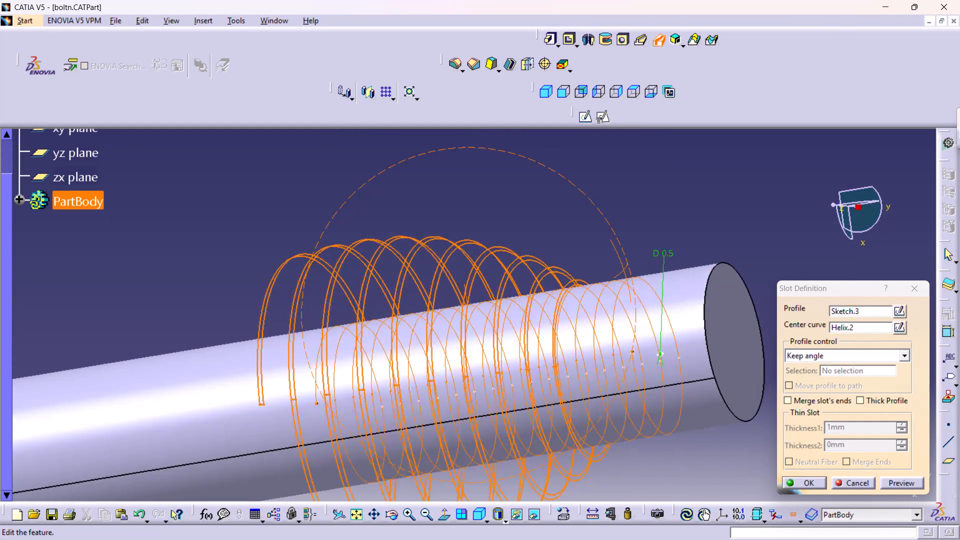
pyautogui.moveTo(609, 256); pyautogui.dragTo(620, 252, button='right')
pyautogui.moveTo(609, 256); pyautogui.dragTo(532, 277, button='middle')
pyautogui.moveTo(630, 249); pyautogui.dragTo(532, 277, button='right')
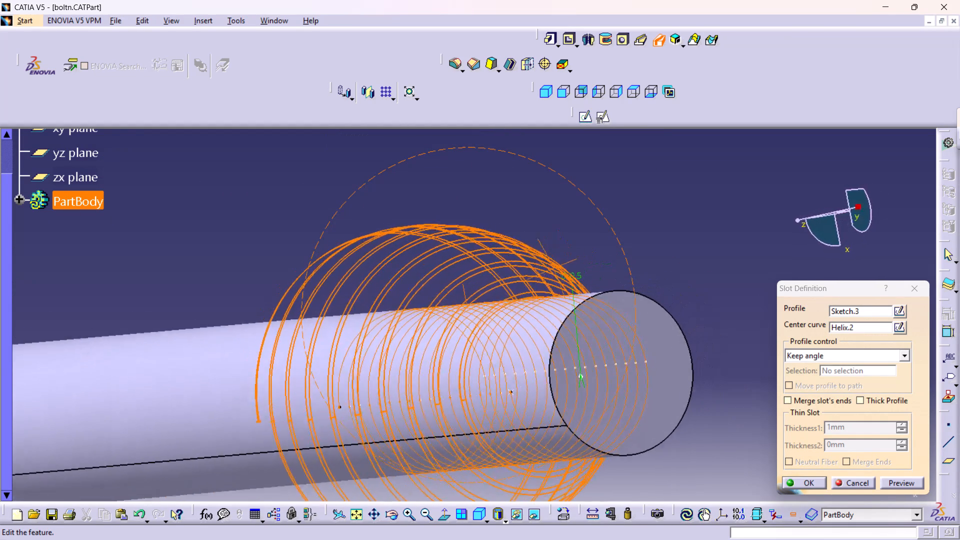
pyautogui.moveTo(532, 277); pyautogui.dragTo(355, 258, button='middle')
pyautogui.moveTo(532, 277); pyautogui.dragTo(355, 258, button='right')
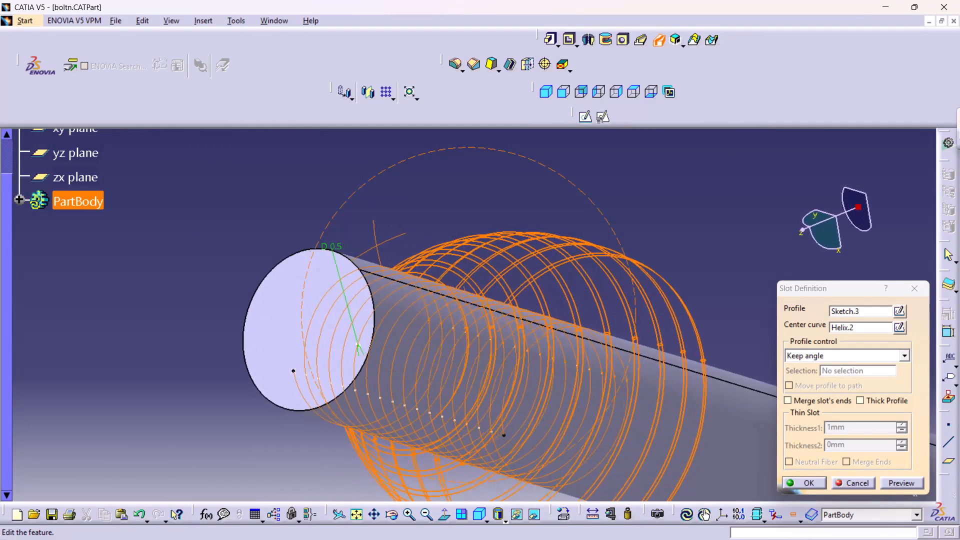
pyautogui.moveTo(355, 258); pyautogui.dragTo(491, 294, button='right')
pyautogui.moveTo(355, 258); pyautogui.dragTo(535, 287, button='middle')
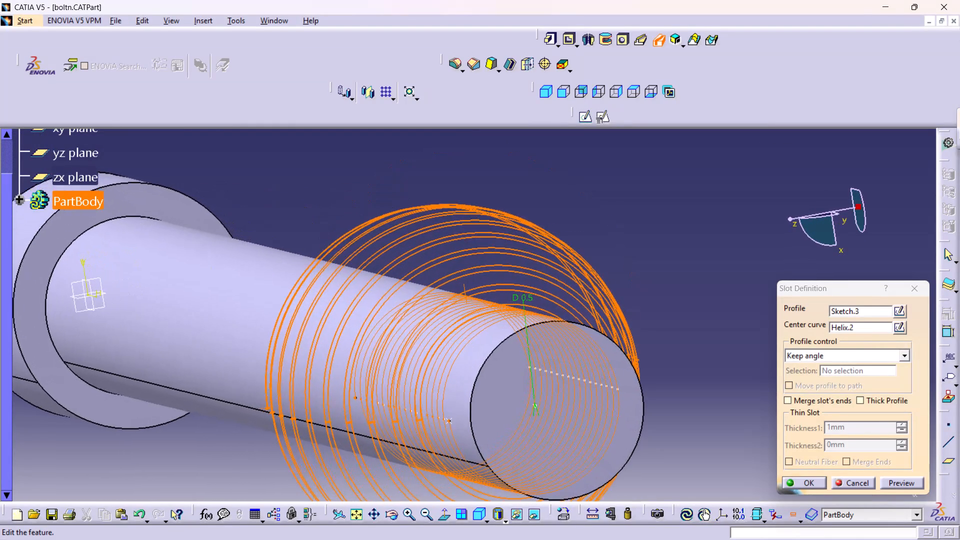
pyautogui.moveTo(535, 287); pyautogui.dragTo(550, 222, button='middle')
pyautogui.moveTo(555, 311); pyautogui.dragTo(541, 185, button='middle')
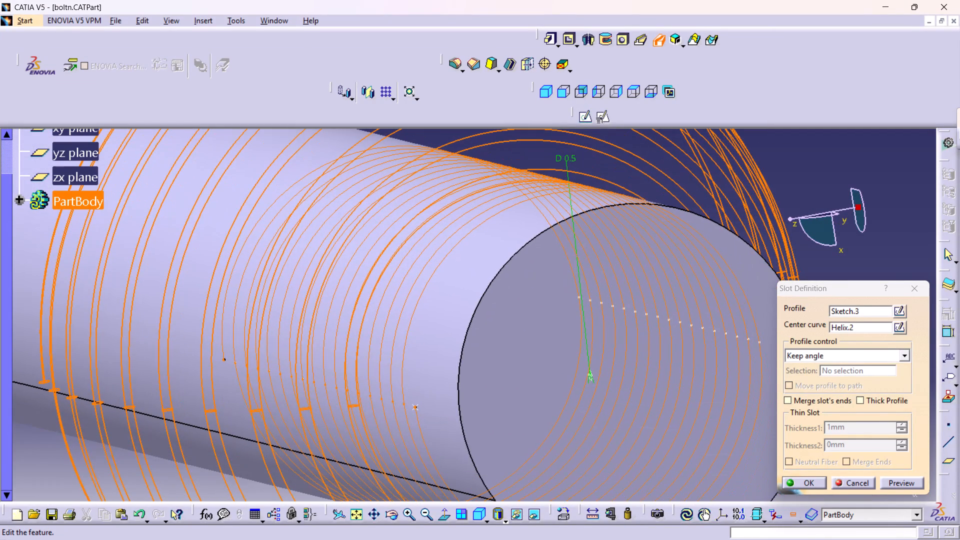
pyautogui.moveTo(570, 277); pyautogui.dragTo(560, 222, button='middle')
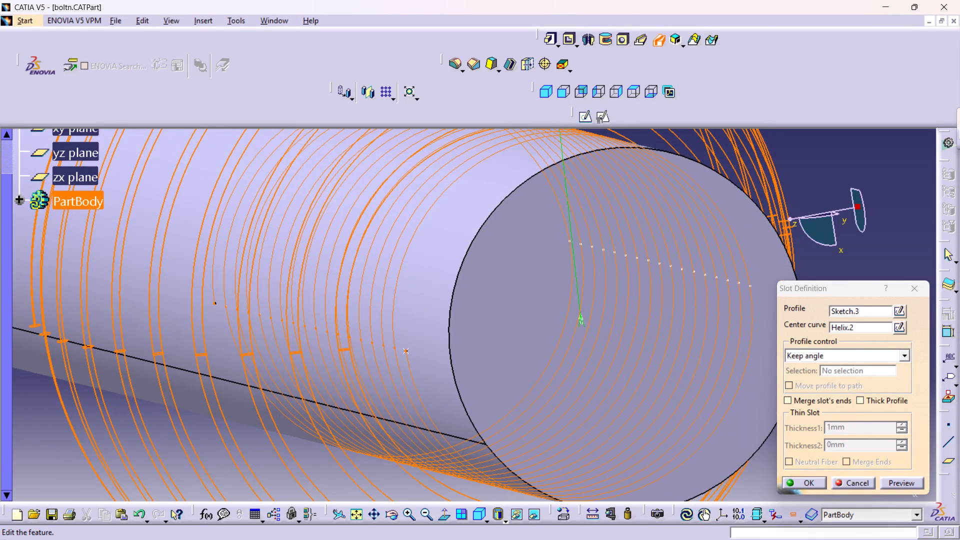
pyautogui.rightClick(578, 319)
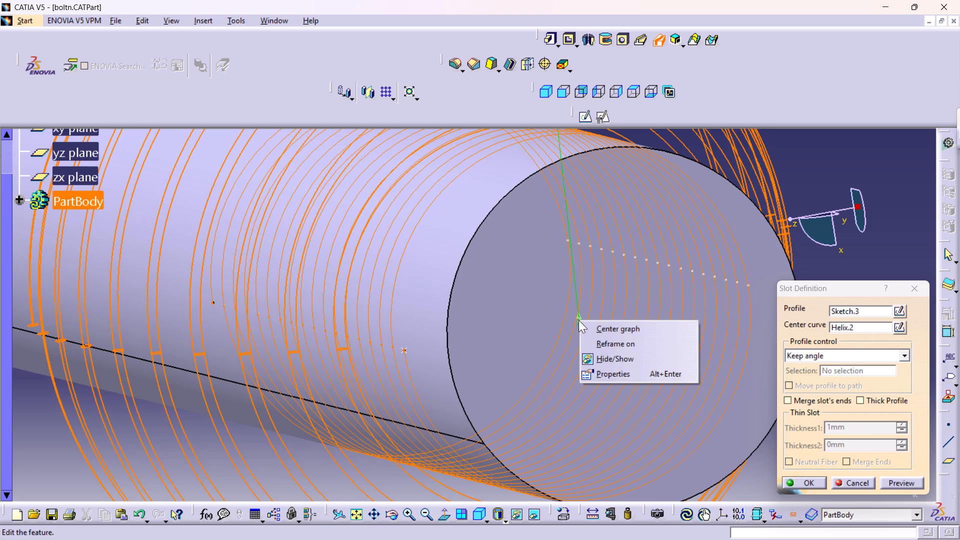
pyautogui.click(561, 305)
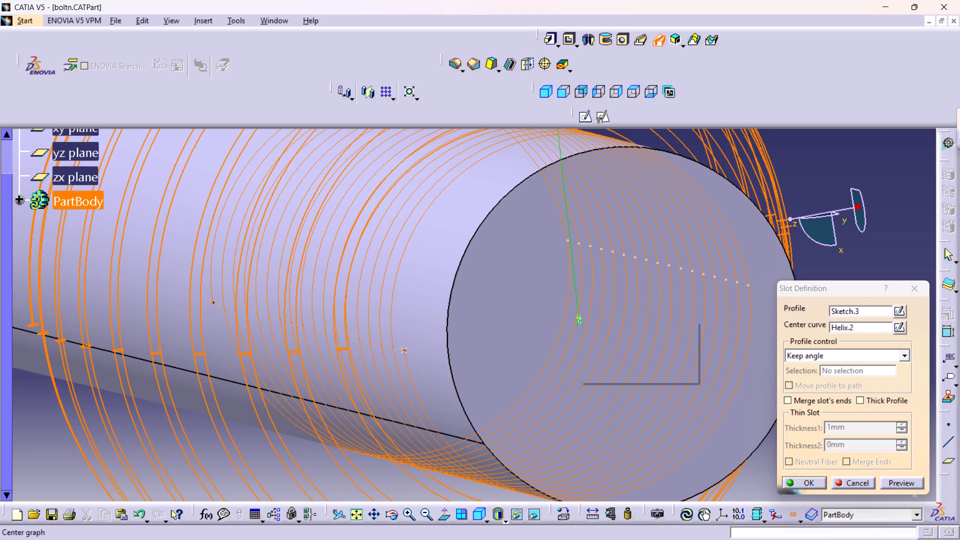
pyautogui.click(918, 284)
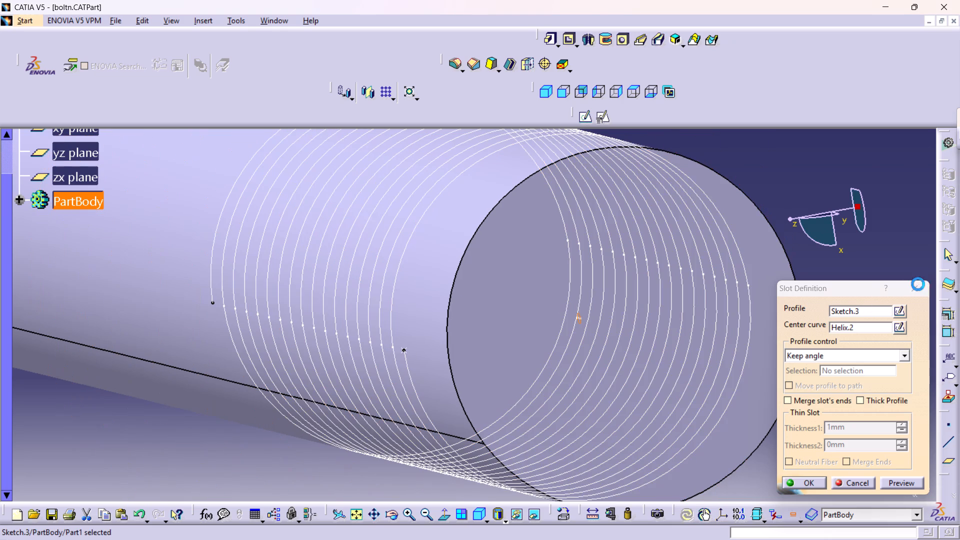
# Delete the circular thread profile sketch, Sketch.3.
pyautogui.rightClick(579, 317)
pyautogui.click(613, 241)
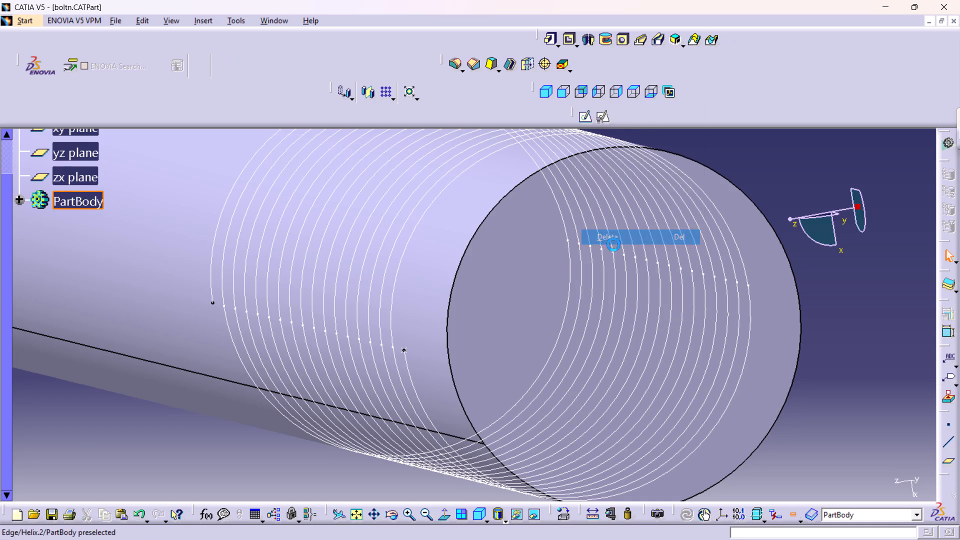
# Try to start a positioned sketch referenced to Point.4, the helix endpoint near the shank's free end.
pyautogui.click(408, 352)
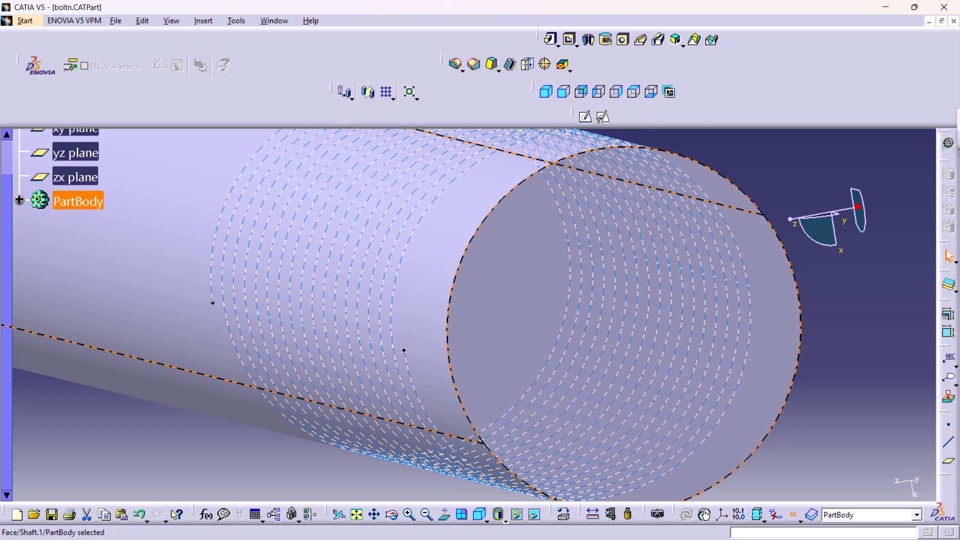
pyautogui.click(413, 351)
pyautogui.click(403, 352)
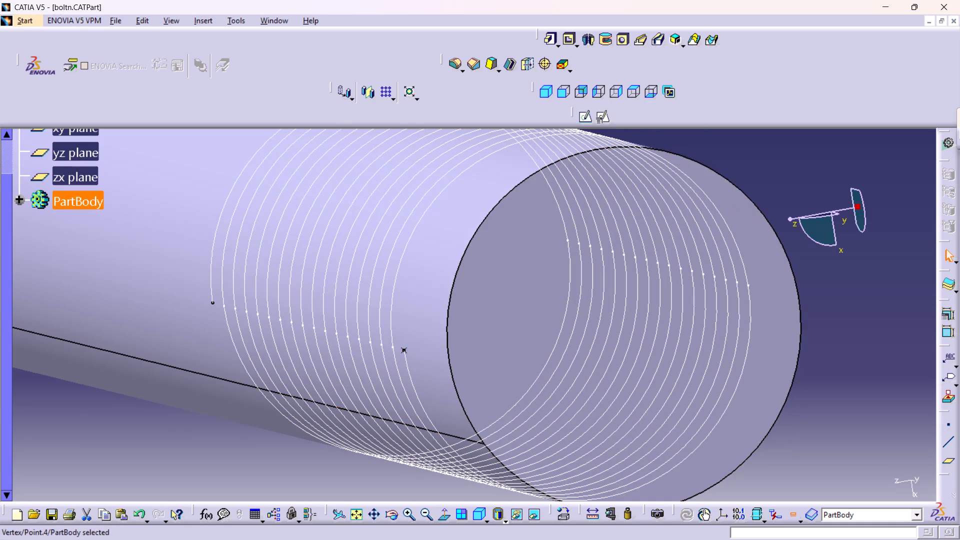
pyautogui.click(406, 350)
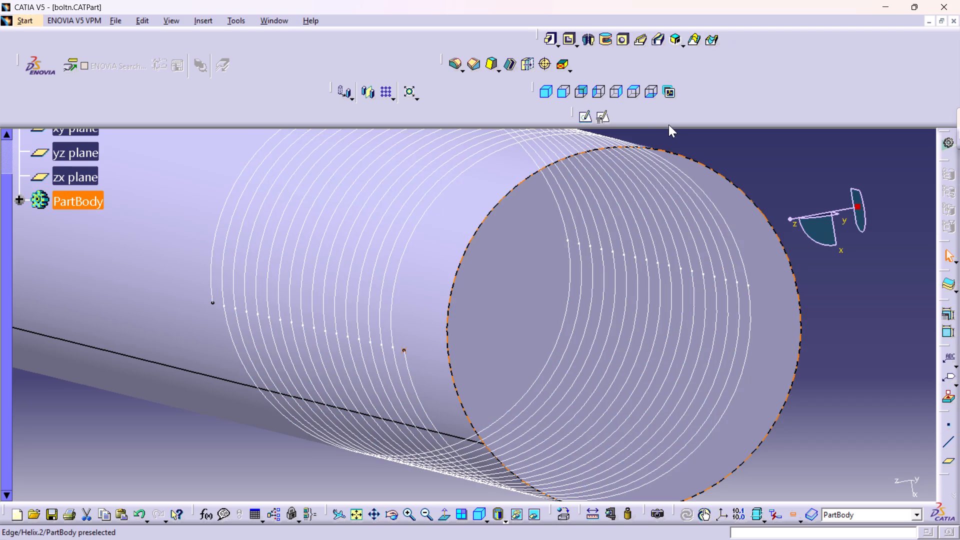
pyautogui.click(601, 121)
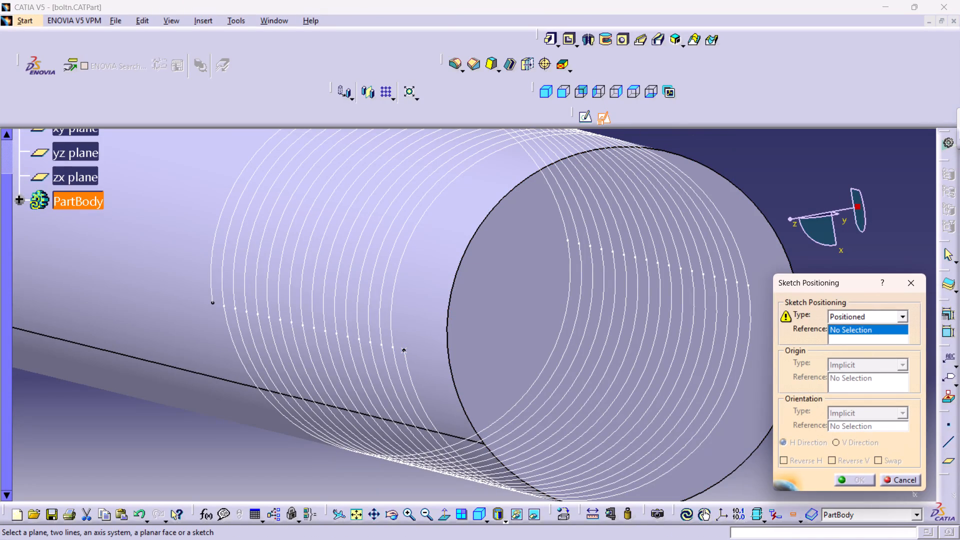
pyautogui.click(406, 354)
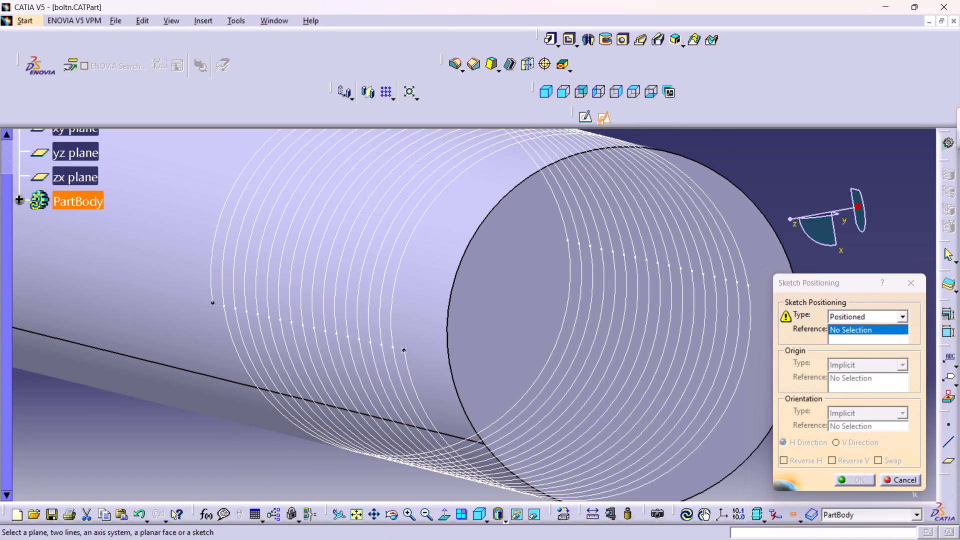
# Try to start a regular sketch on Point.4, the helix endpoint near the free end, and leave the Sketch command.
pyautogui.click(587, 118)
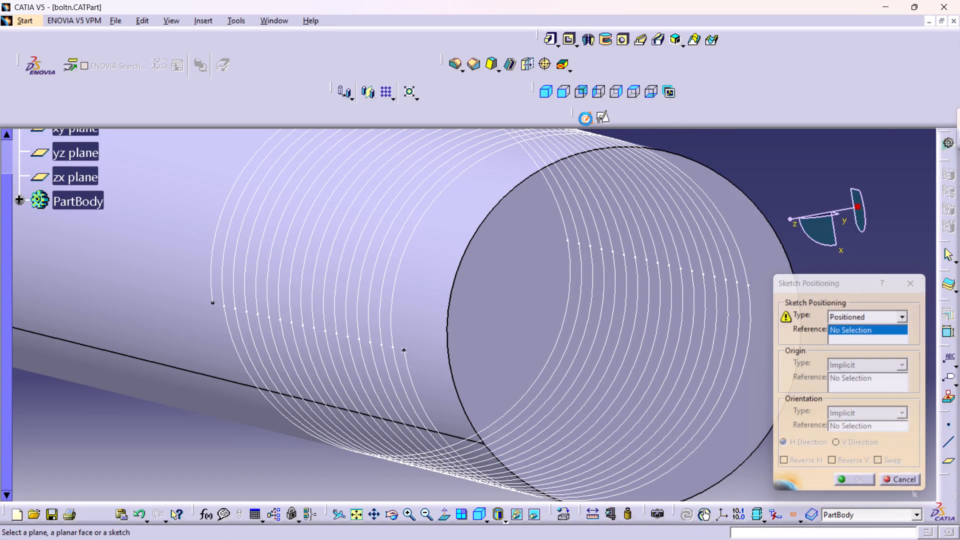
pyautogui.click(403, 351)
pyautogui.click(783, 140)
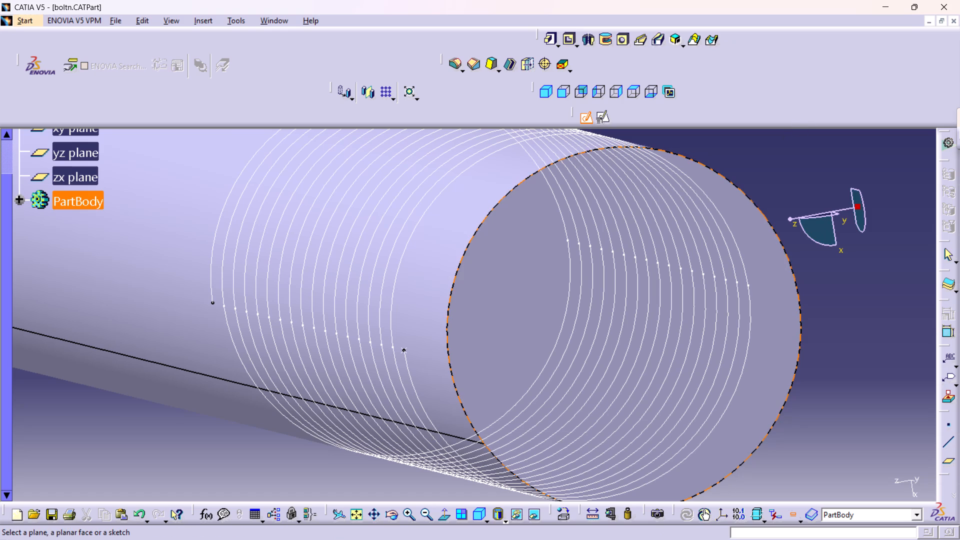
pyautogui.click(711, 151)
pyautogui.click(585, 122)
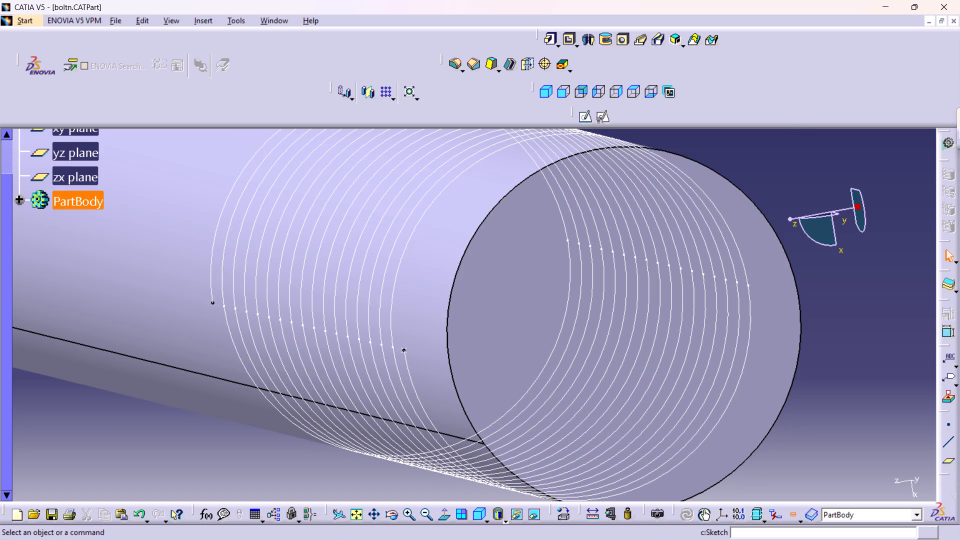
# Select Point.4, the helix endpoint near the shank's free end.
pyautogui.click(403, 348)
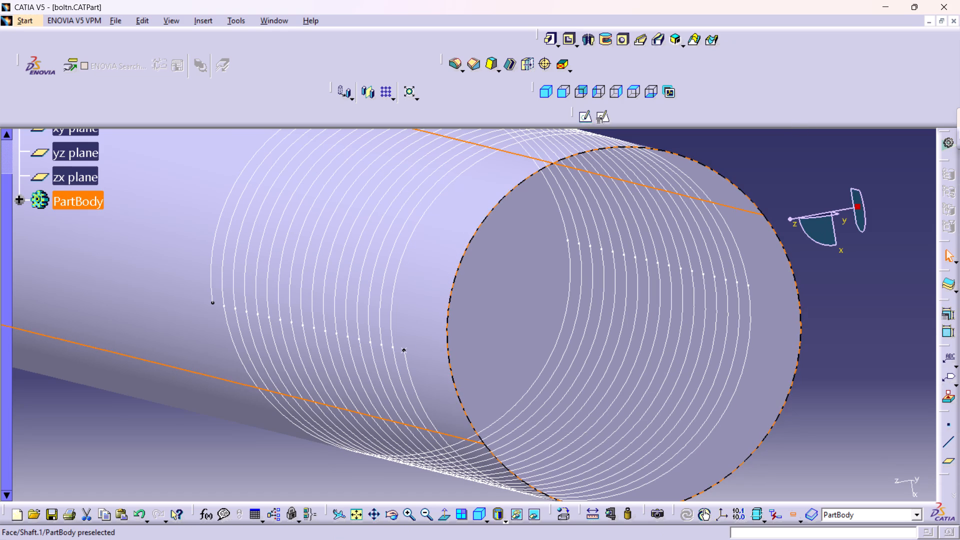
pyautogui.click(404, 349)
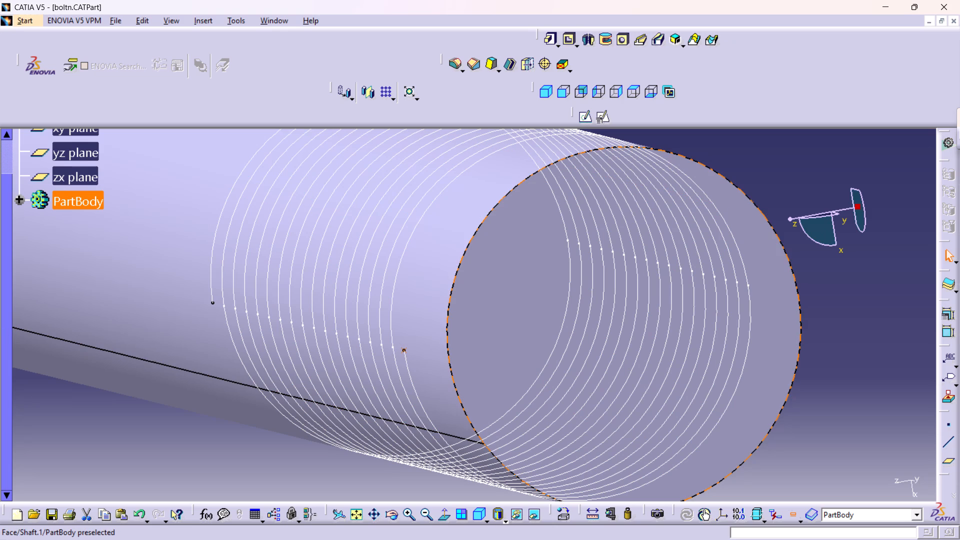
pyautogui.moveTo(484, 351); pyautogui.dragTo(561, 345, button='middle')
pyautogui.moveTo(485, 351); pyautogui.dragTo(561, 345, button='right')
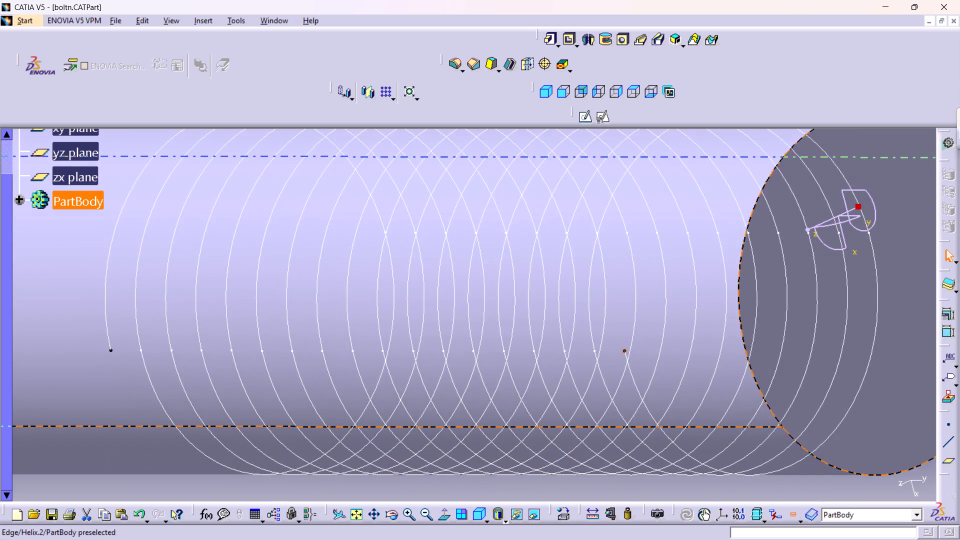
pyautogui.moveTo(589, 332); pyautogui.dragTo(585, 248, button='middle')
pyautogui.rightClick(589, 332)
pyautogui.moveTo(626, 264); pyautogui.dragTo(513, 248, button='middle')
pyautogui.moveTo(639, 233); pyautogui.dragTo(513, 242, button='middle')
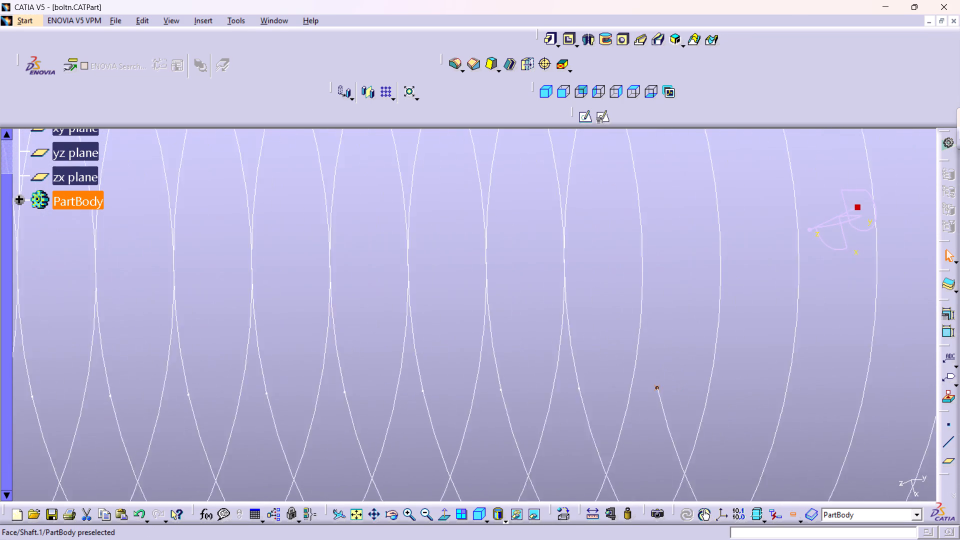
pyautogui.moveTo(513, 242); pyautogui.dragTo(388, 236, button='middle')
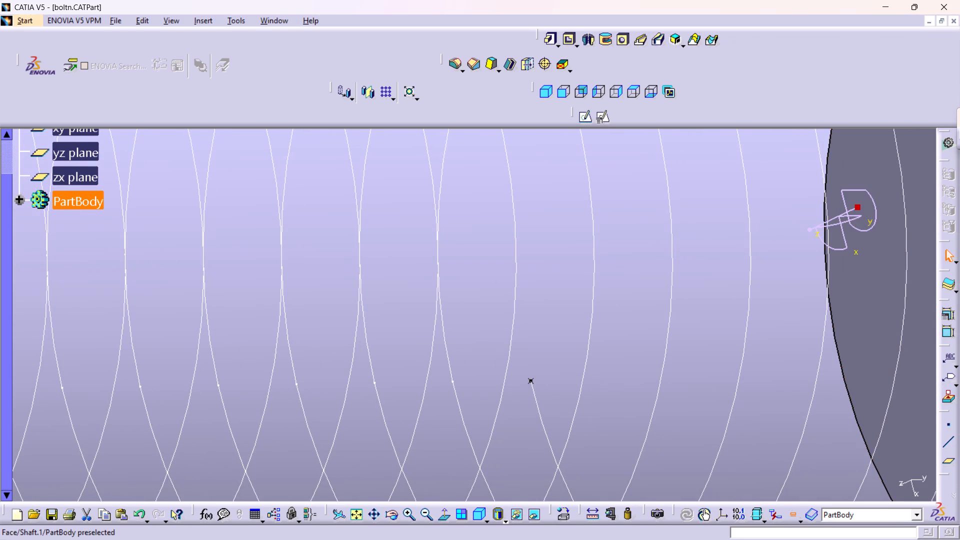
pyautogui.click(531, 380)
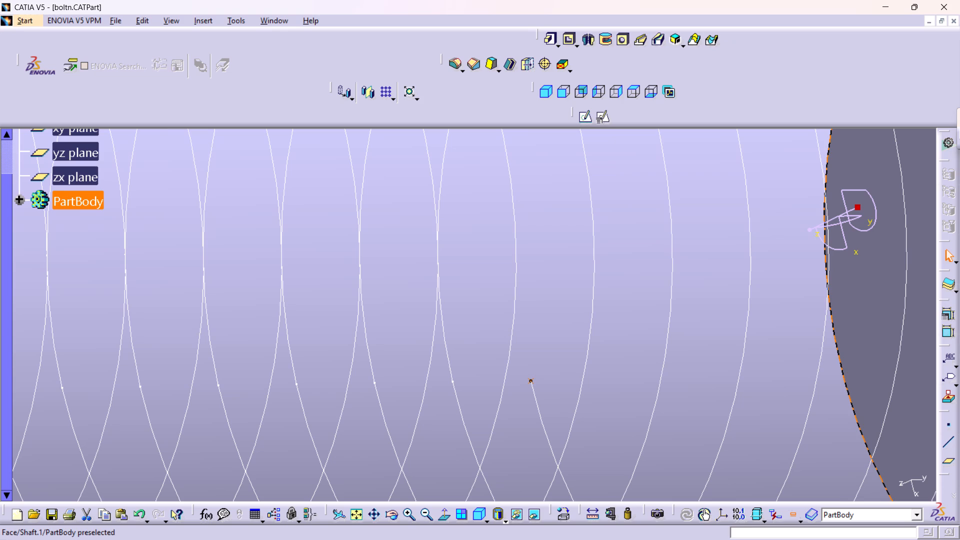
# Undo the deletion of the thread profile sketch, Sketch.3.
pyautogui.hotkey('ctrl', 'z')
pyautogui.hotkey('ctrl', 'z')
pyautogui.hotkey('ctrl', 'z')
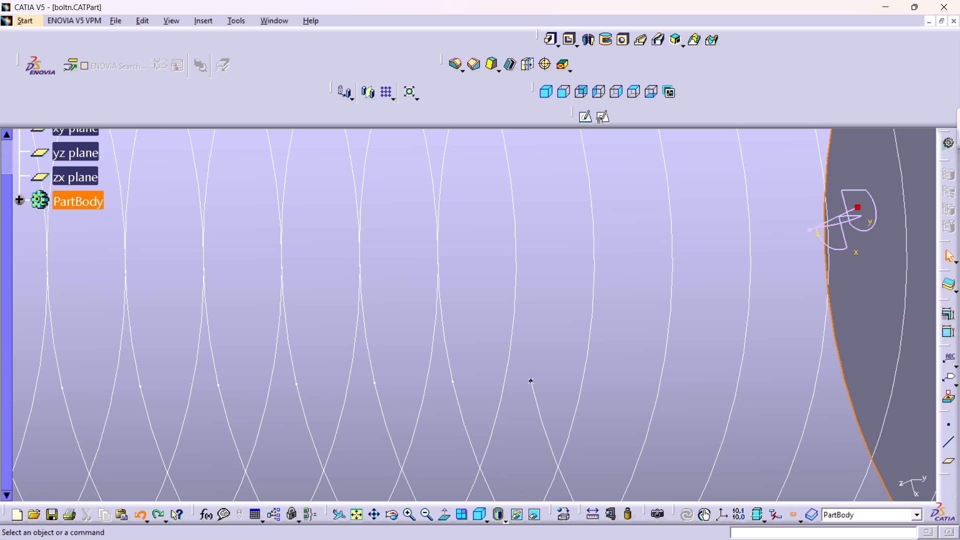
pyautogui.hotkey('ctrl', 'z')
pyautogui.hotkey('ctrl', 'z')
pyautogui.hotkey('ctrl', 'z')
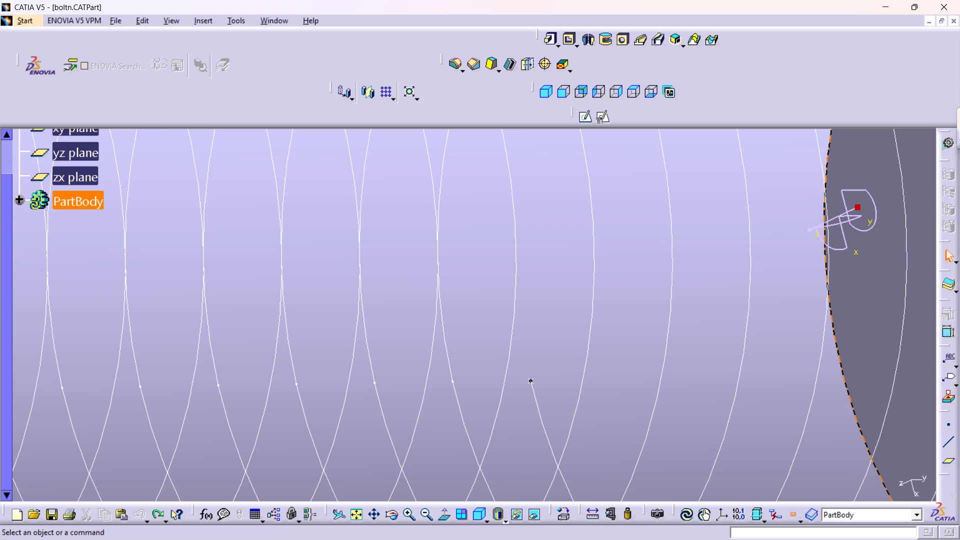
# Expand the PartBody features and open Sketch.3, the thread profile sketch, for editing.
pyautogui.click(41, 205)
pyautogui.click(18, 195)
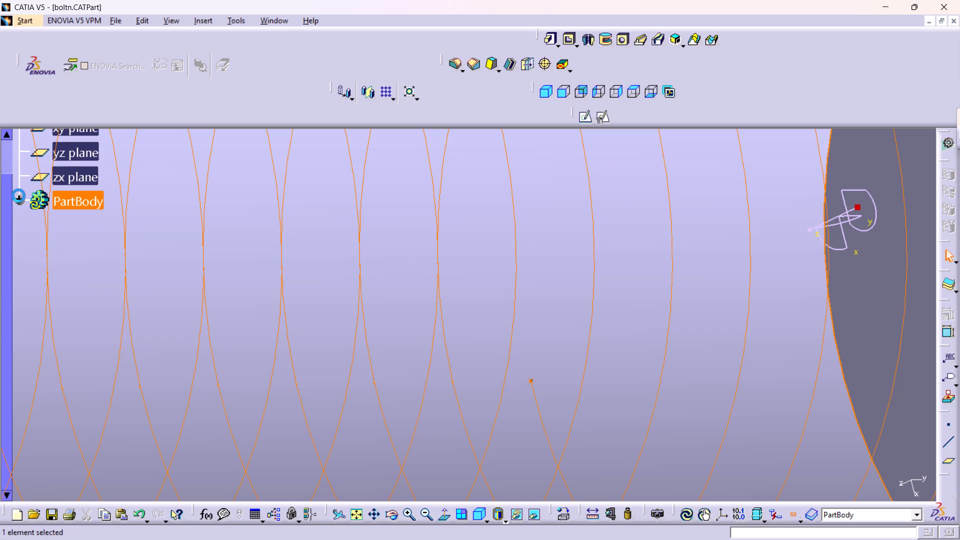
pyautogui.doubleClick(59, 369)
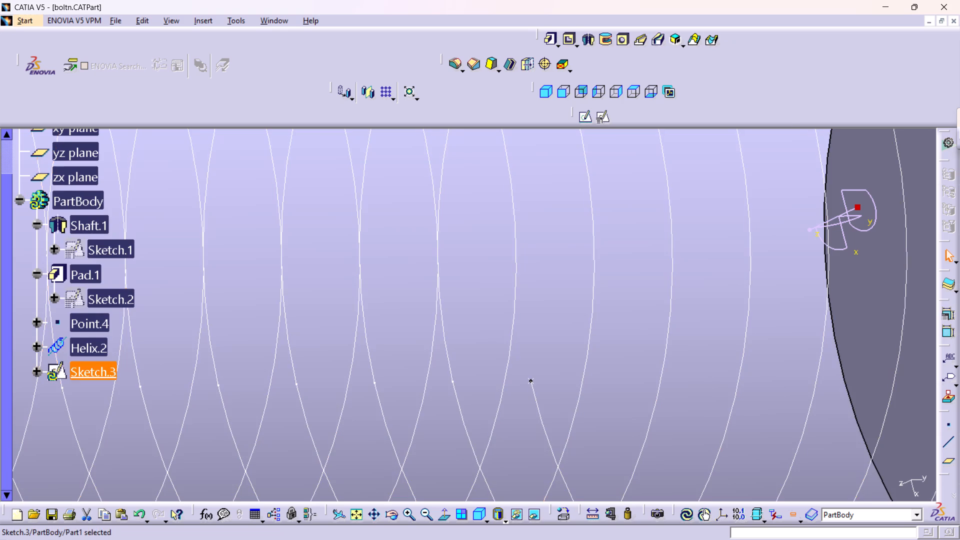
# Delete the existing thread profile circle from Sketch.3.
pyautogui.moveTo(253, 272); pyautogui.dragTo(253, 280, button='middle')
pyautogui.rightClick(253, 274)
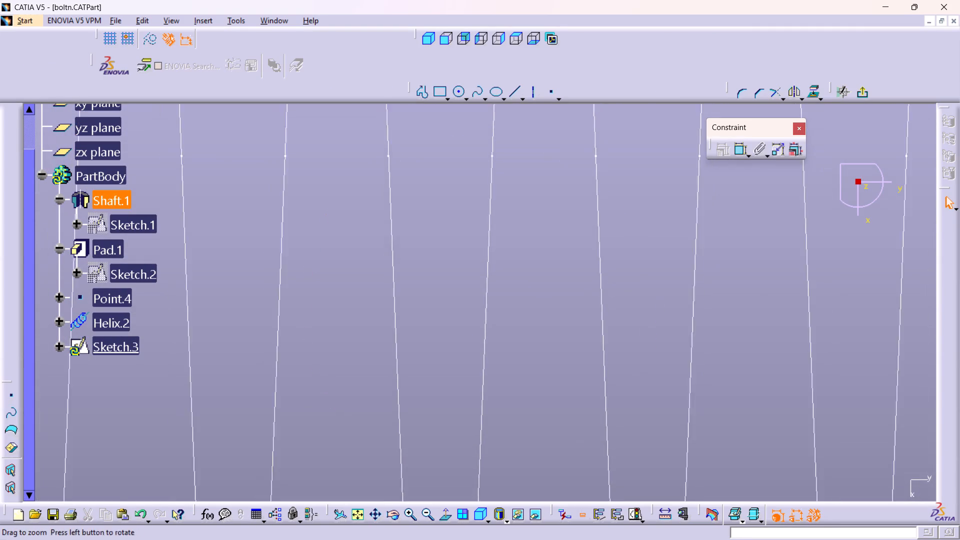
pyautogui.moveTo(253, 280); pyautogui.dragTo(269, 374, button='middle')
pyautogui.middleClick(319, 304)
pyautogui.rightClick(319, 304)
pyautogui.moveTo(561, 284); pyautogui.dragTo(233, 307, button='middle')
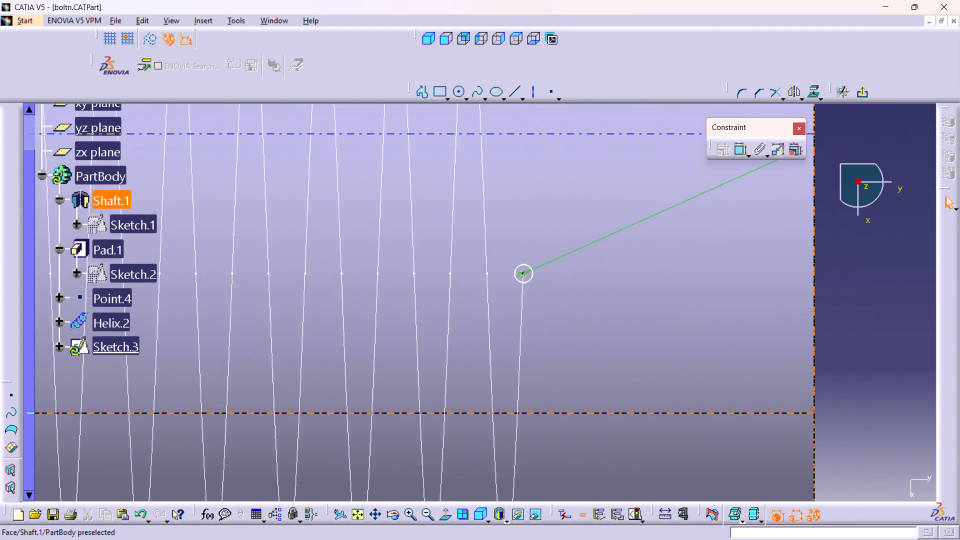
pyautogui.moveTo(233, 307); pyautogui.dragTo(231, 307, button='middle')
pyautogui.moveTo(639, 292); pyautogui.dragTo(503, 324, button='middle')
pyautogui.moveTo(639, 292); pyautogui.dragTo(503, 324, button='right')
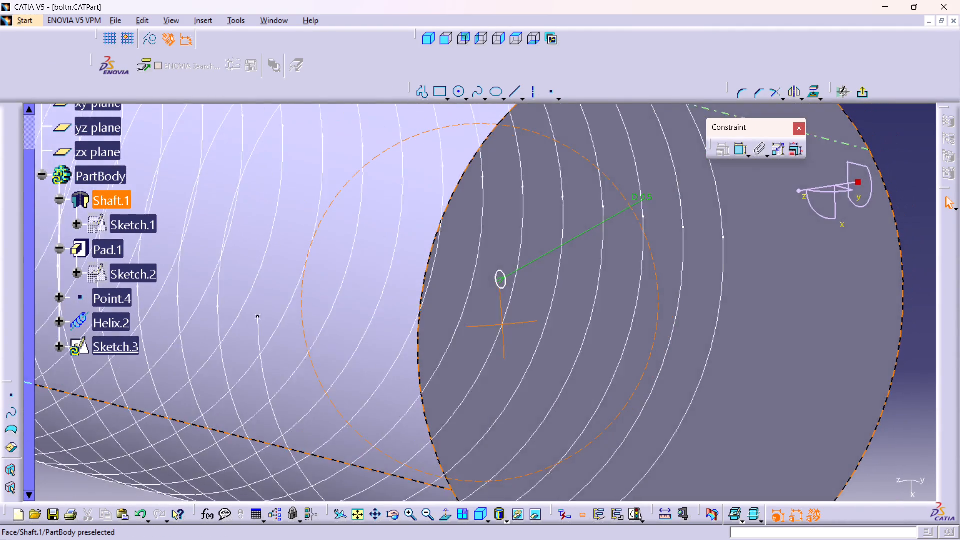
pyautogui.moveTo(503, 324); pyautogui.dragTo(600, 314, button='right')
pyautogui.moveTo(503, 324); pyautogui.dragTo(600, 314, button='middle')
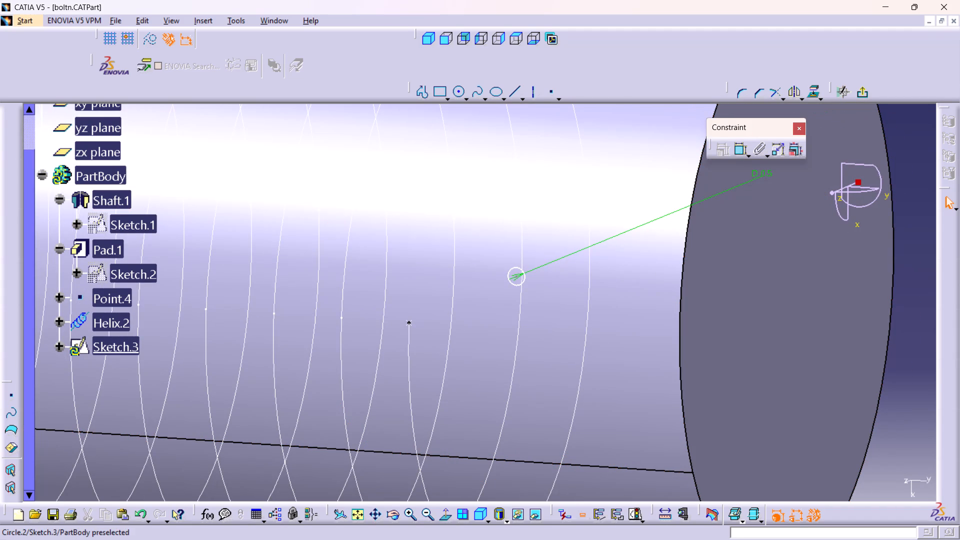
pyautogui.rightClick(522, 277)
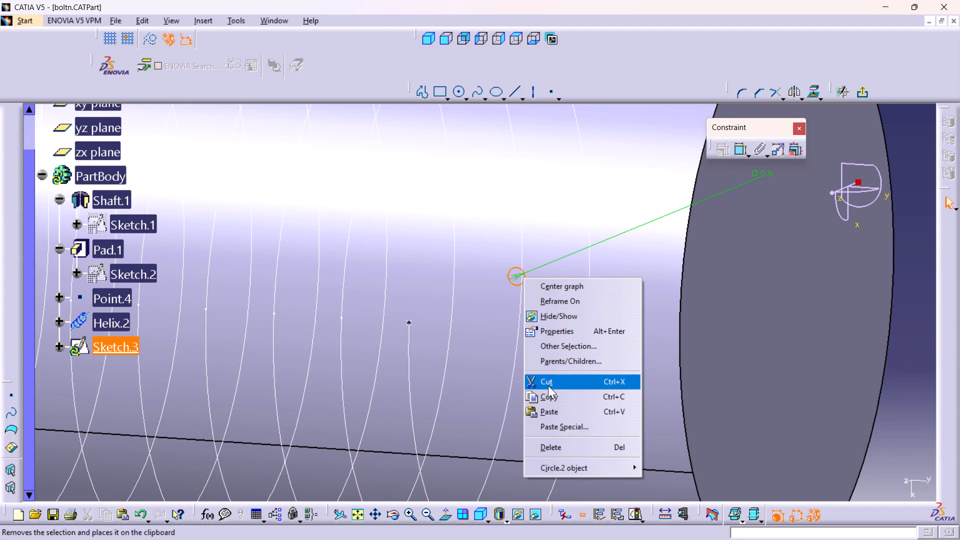
pyautogui.click(550, 441)
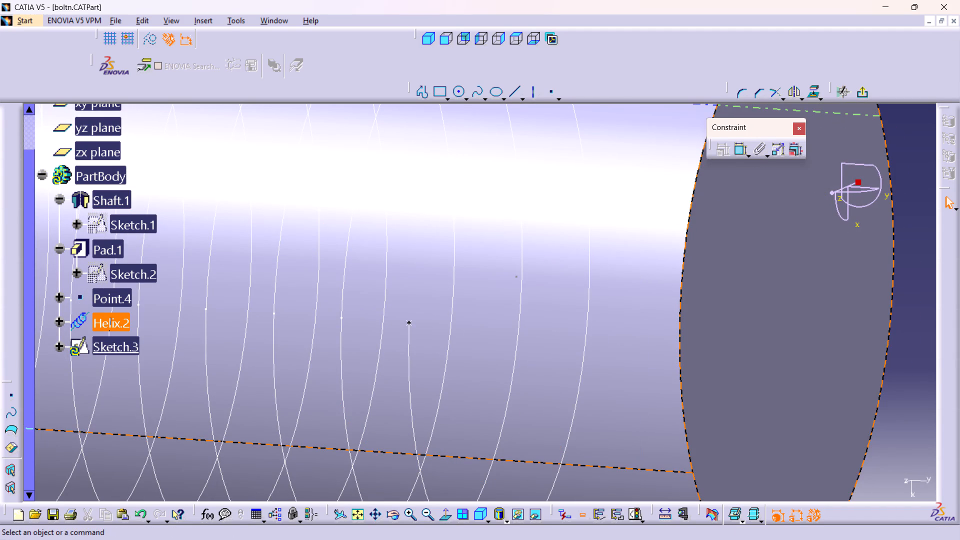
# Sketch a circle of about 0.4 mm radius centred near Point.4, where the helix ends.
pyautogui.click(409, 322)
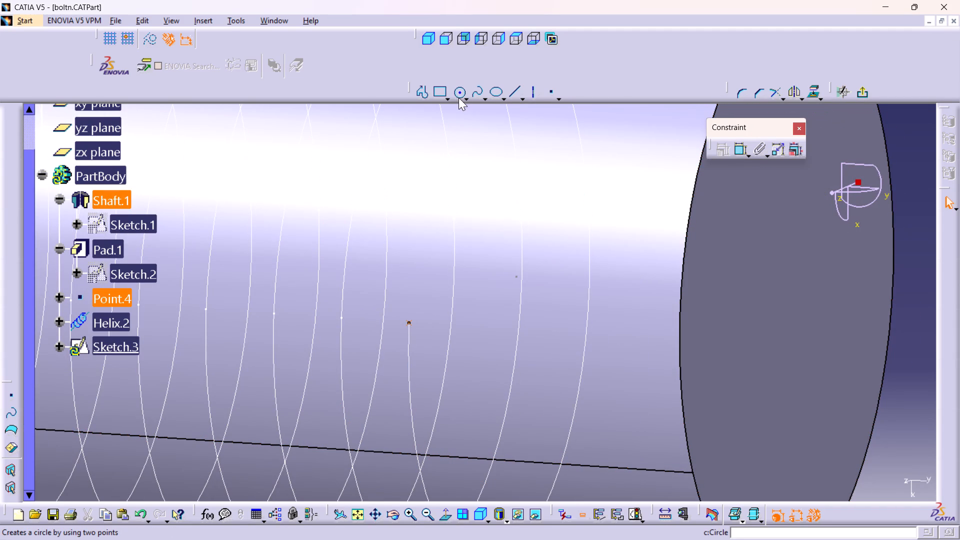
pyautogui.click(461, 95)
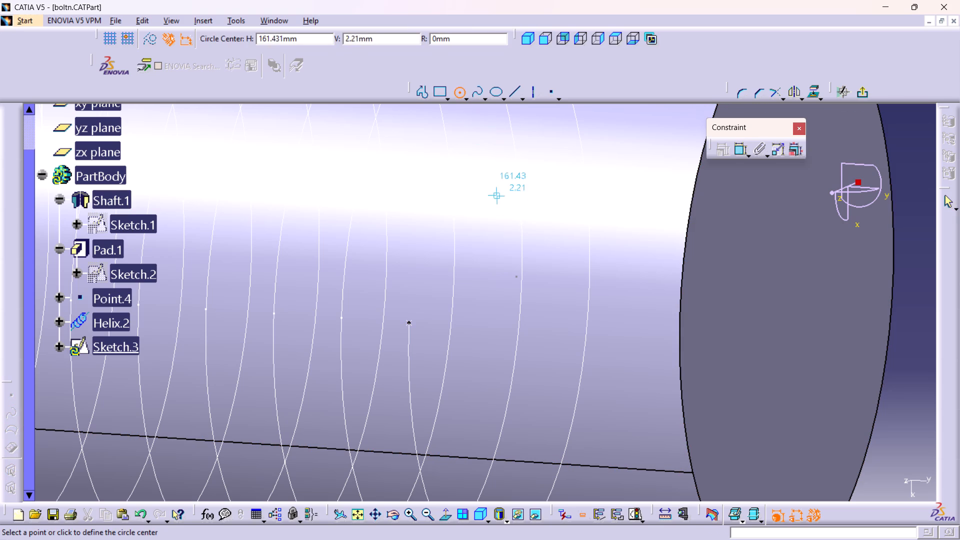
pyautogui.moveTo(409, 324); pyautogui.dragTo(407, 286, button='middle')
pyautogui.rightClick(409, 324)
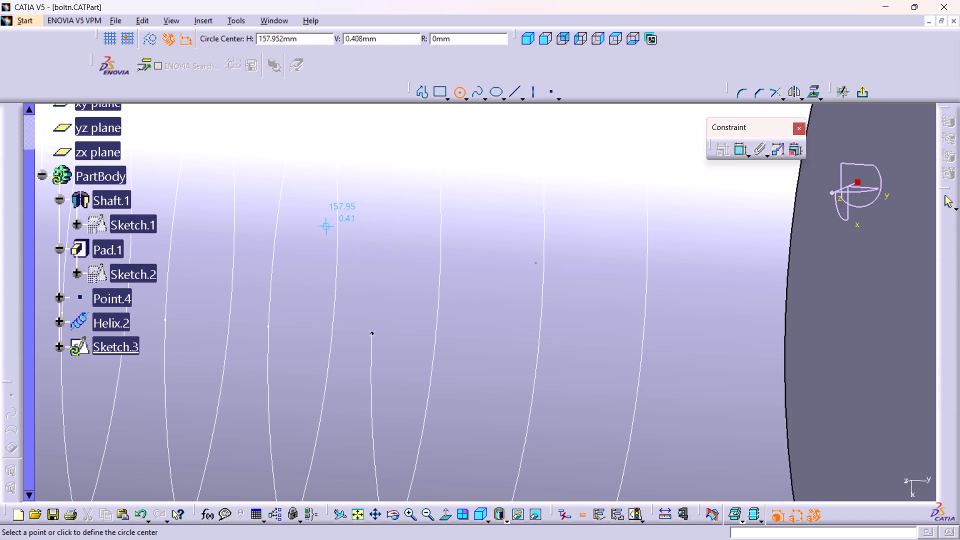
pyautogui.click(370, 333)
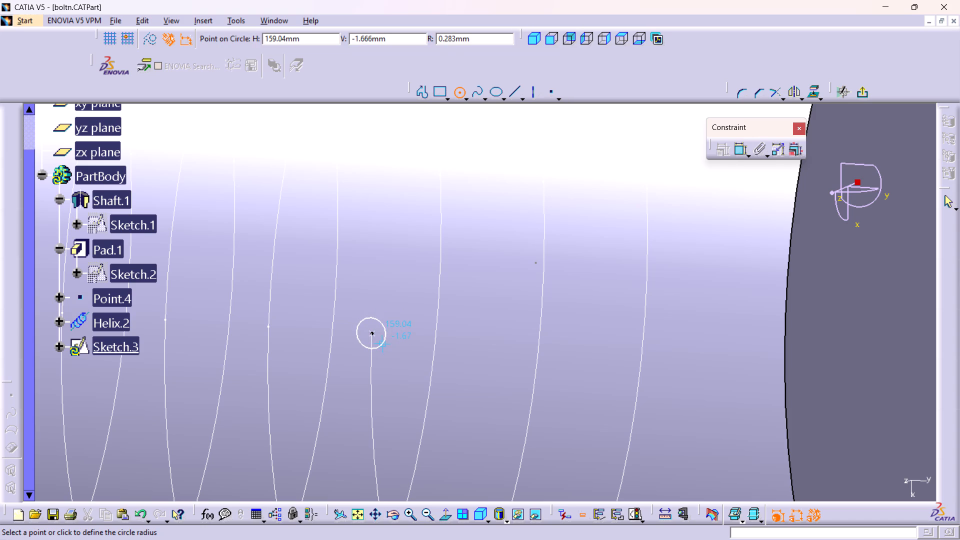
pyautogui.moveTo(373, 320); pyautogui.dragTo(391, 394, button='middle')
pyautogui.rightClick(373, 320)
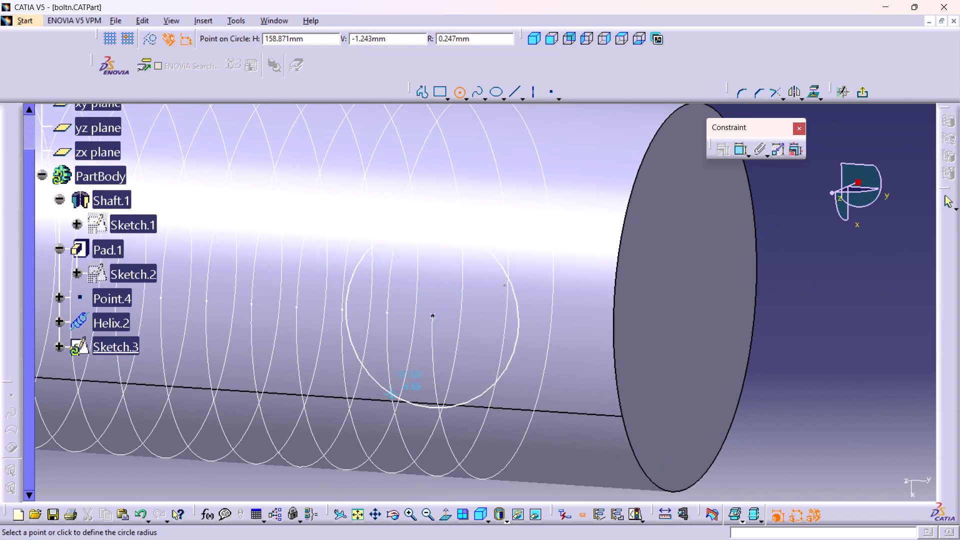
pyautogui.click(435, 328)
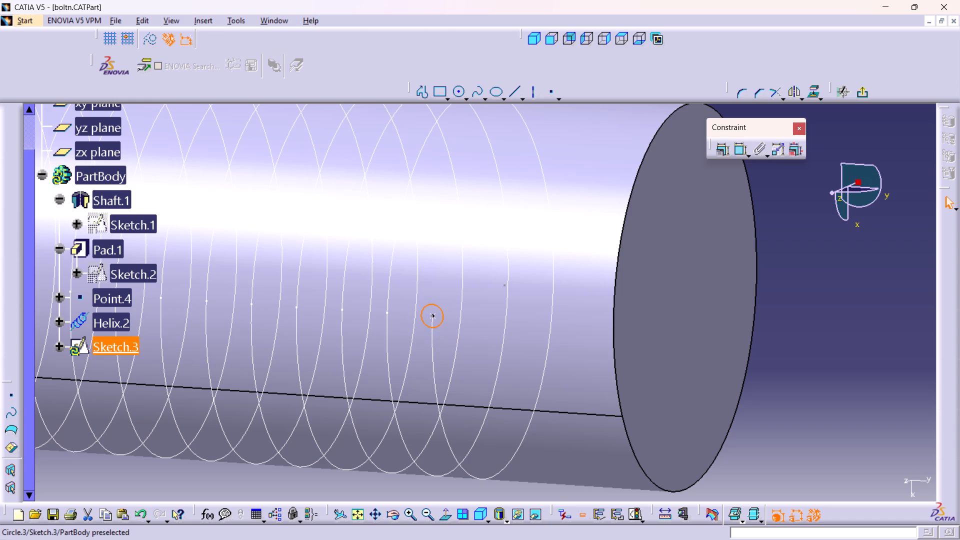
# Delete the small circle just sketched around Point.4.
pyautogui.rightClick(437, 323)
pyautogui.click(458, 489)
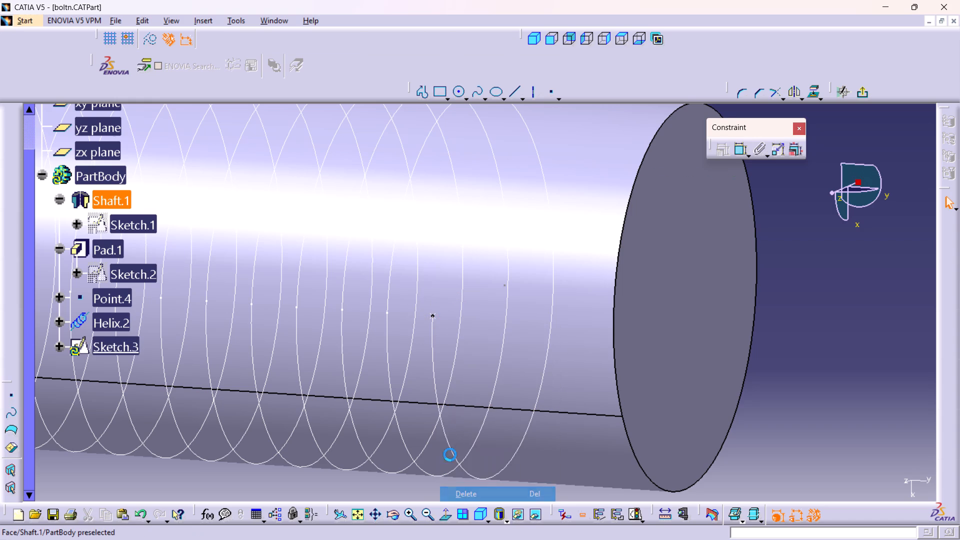
# Sketch a circle about 1.07 mm in diameter centred visually on Point.4 at the helix end.
pyautogui.moveTo(463, 379); pyautogui.dragTo(478, 423, button='middle')
pyautogui.rightClick(463, 379)
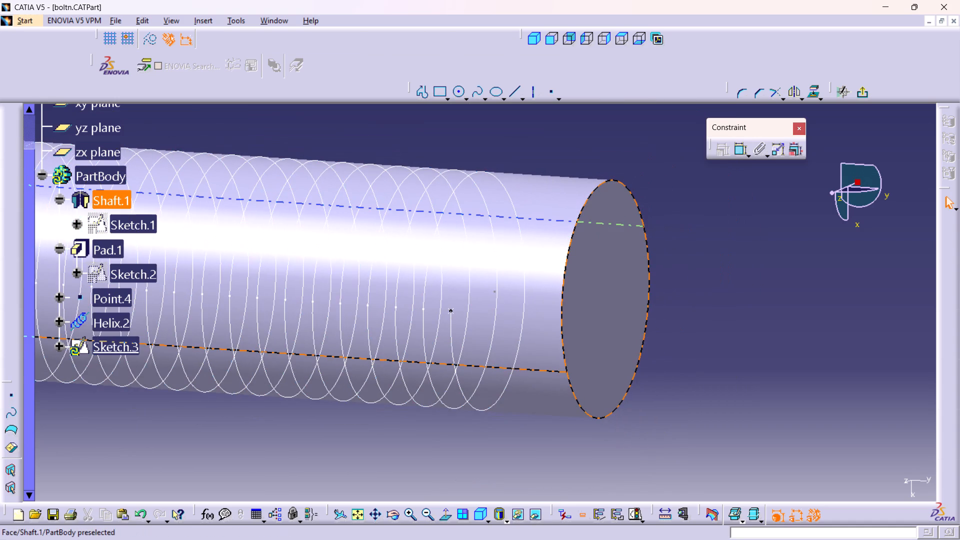
pyautogui.moveTo(429, 393); pyautogui.dragTo(572, 349, button='middle')
pyautogui.middleClick(558, 340)
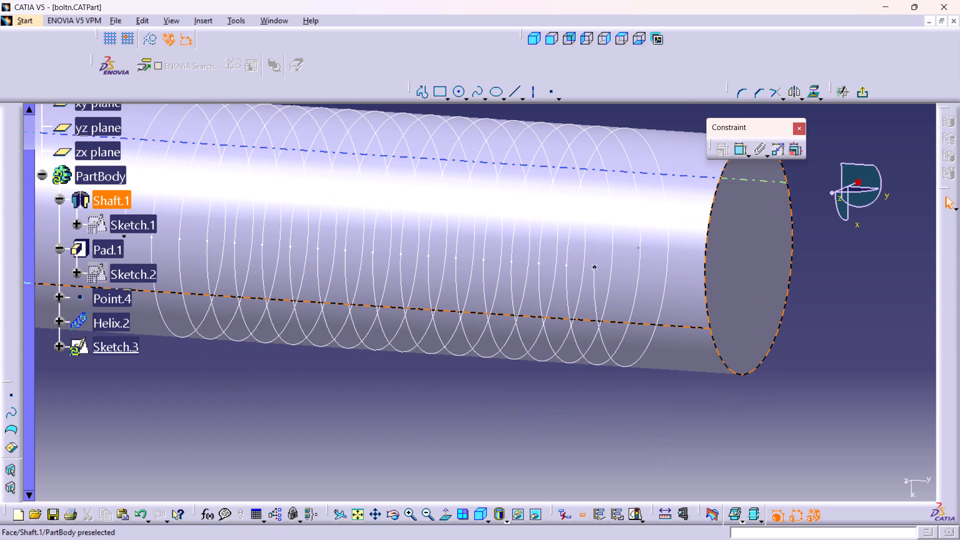
pyautogui.moveTo(532, 312); pyautogui.dragTo(530, 237, button='middle')
pyautogui.rightClick(532, 312)
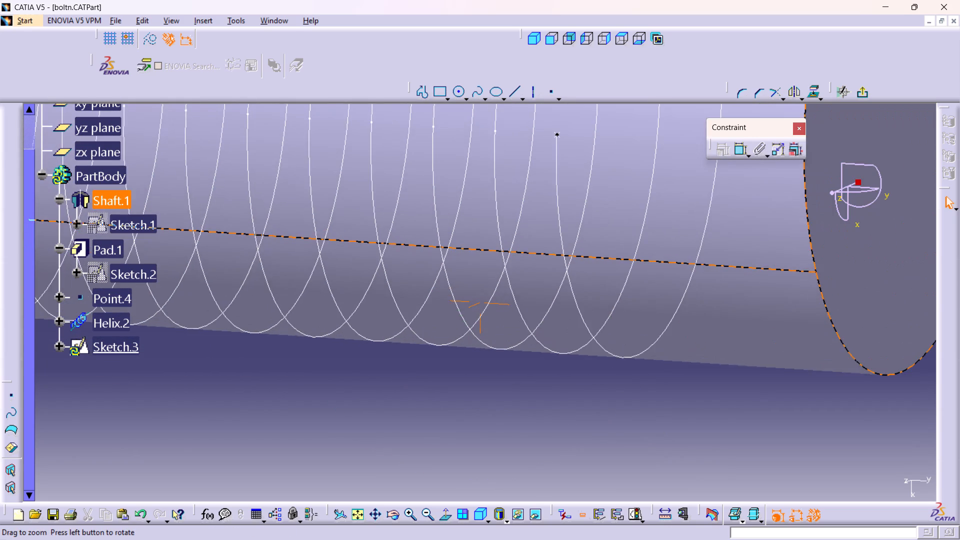
pyautogui.moveTo(531, 244); pyautogui.dragTo(476, 298, button='middle')
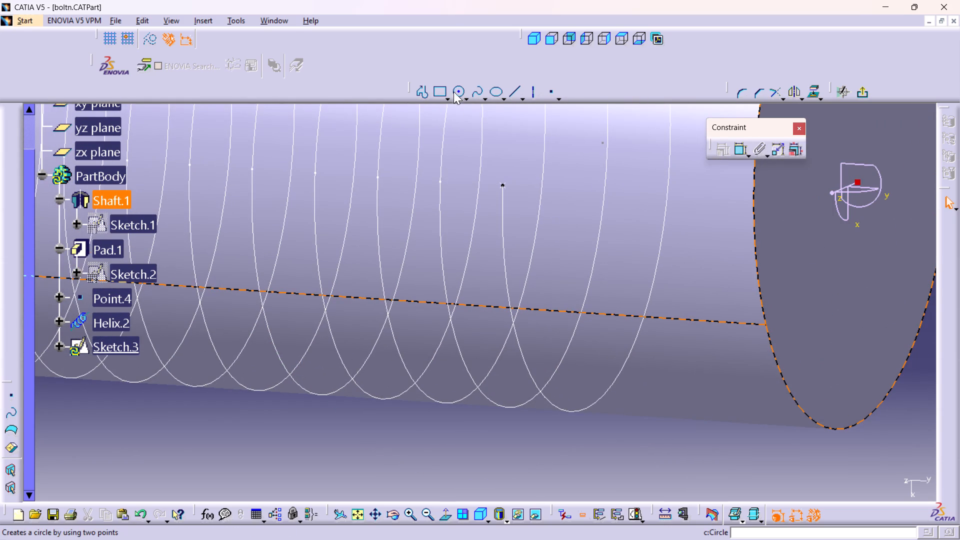
pyautogui.click(458, 94)
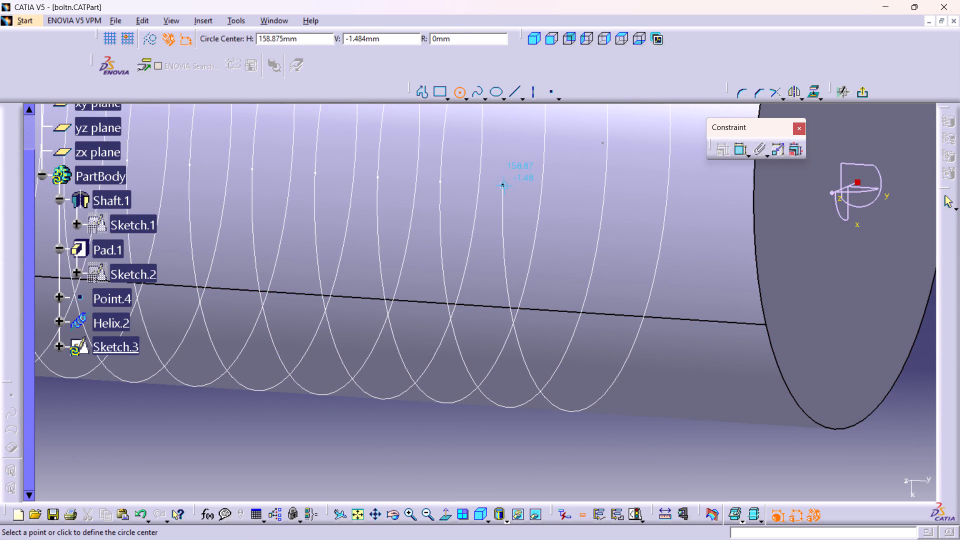
pyautogui.click(502, 182)
pyautogui.click(514, 197)
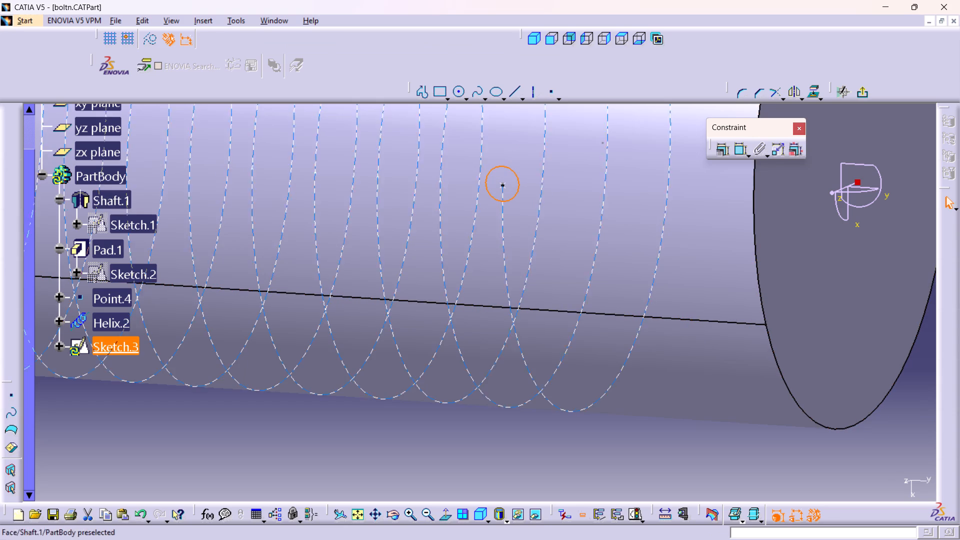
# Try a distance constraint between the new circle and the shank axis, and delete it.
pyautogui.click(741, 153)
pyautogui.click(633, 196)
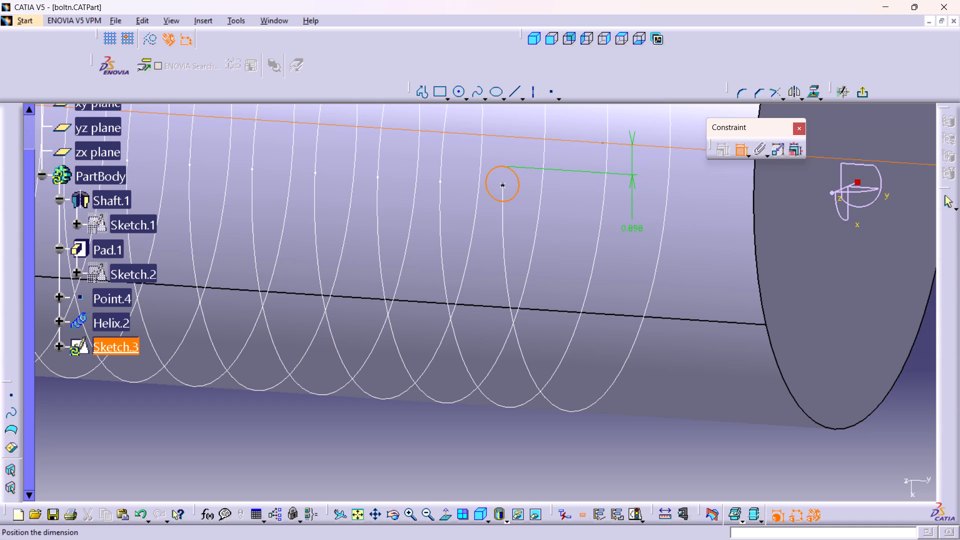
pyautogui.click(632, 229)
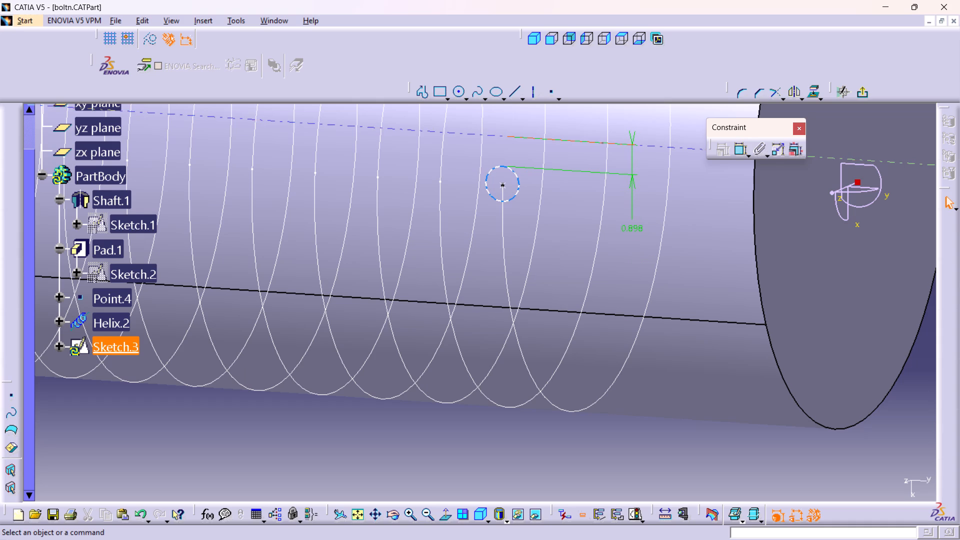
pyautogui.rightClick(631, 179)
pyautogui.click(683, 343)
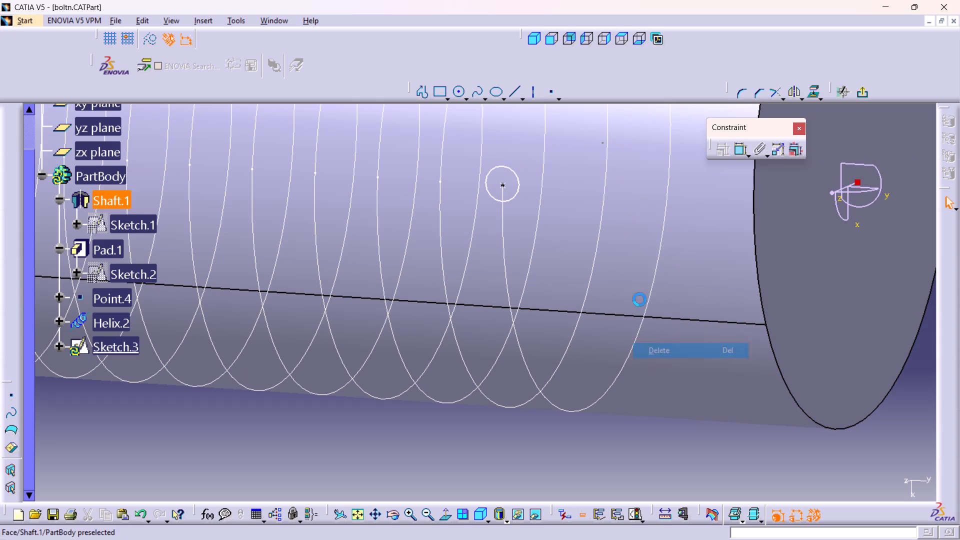
# Constrain the distance between the circle and the shank axis and set it to 0.5 mm.
pyautogui.click(742, 156)
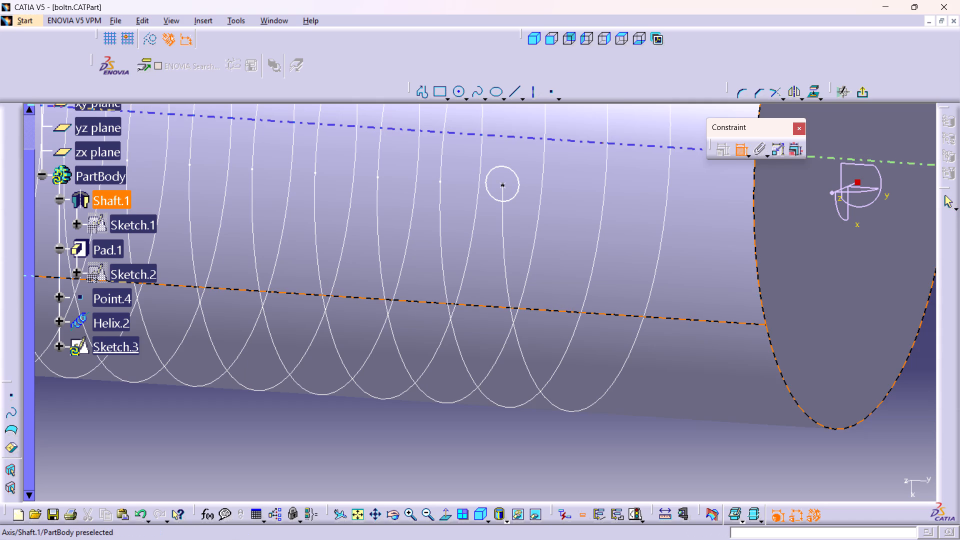
pyautogui.click(516, 185)
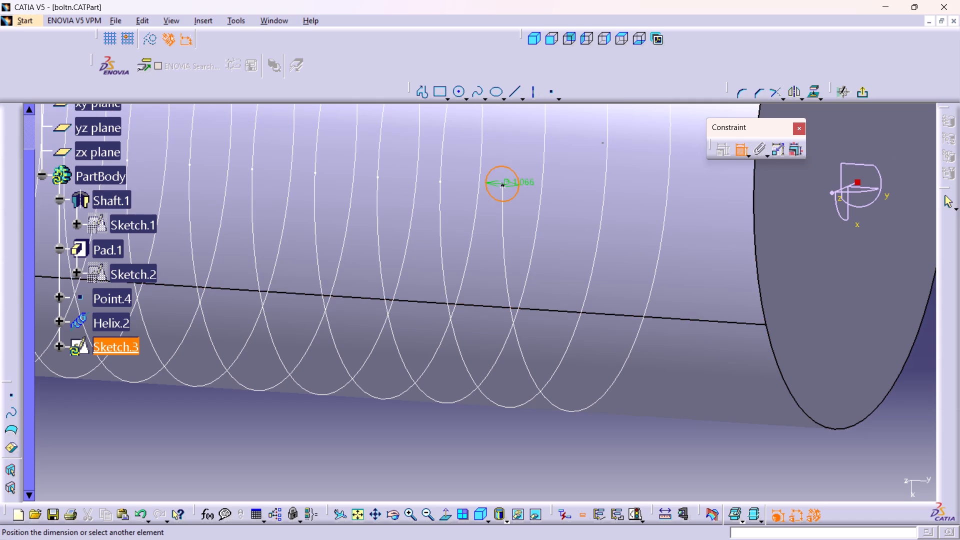
pyautogui.click(561, 238)
pyautogui.doubleClick(562, 233)
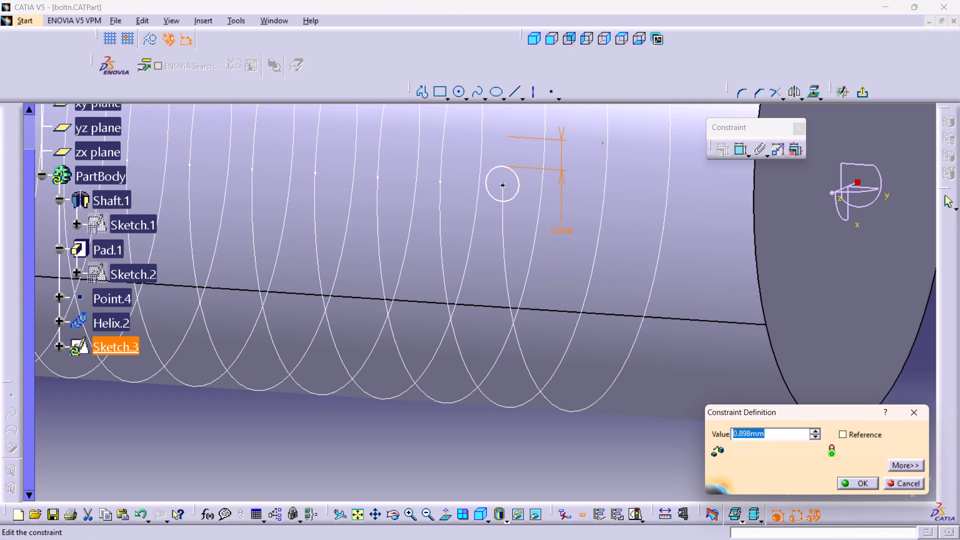
pyautogui.write('.5')
pyautogui.press('Return')
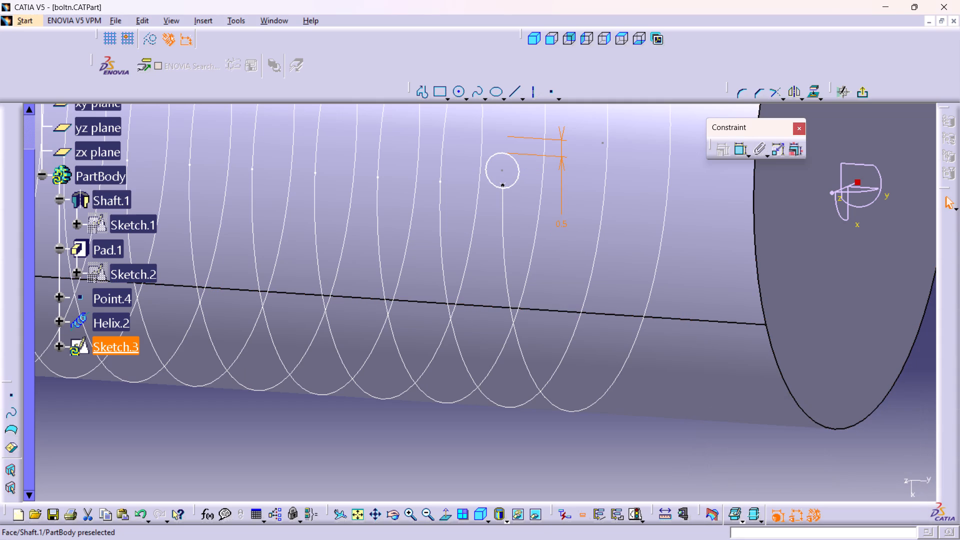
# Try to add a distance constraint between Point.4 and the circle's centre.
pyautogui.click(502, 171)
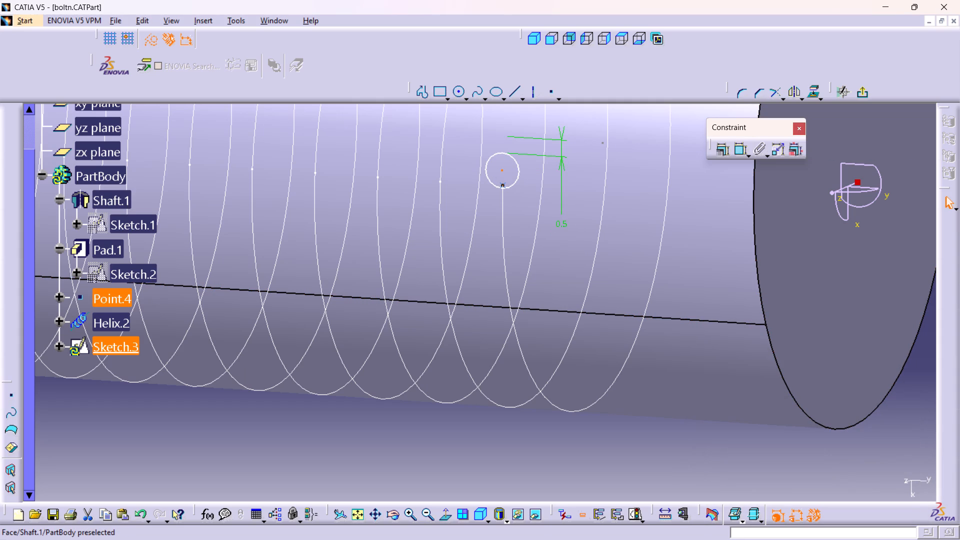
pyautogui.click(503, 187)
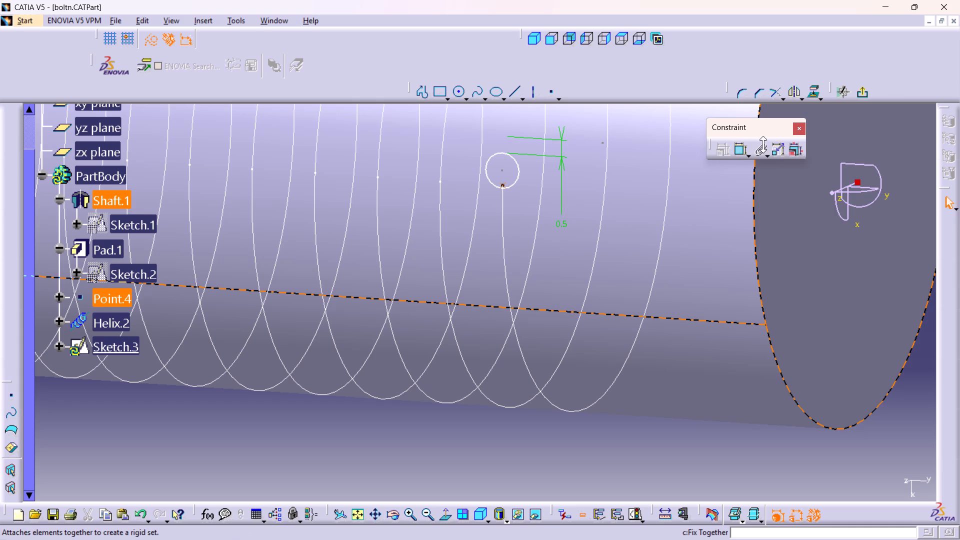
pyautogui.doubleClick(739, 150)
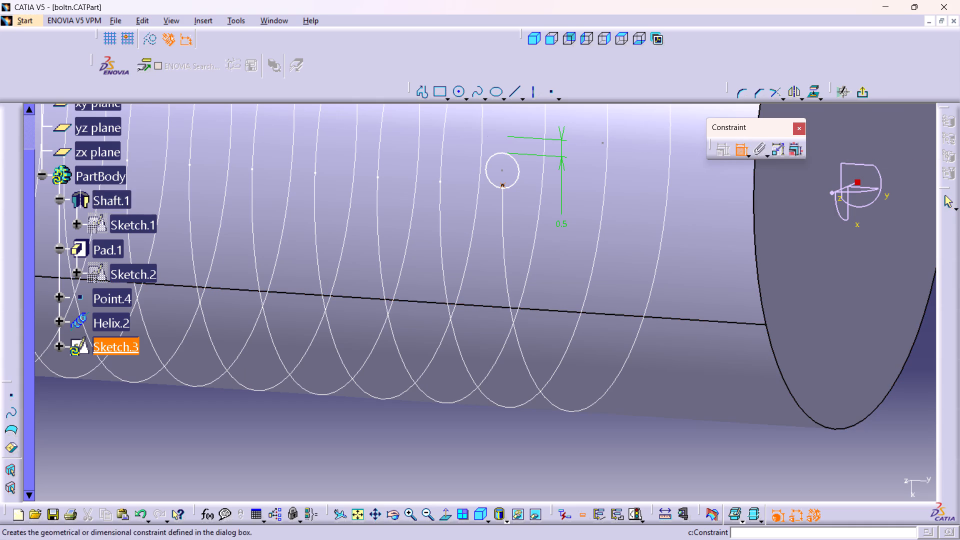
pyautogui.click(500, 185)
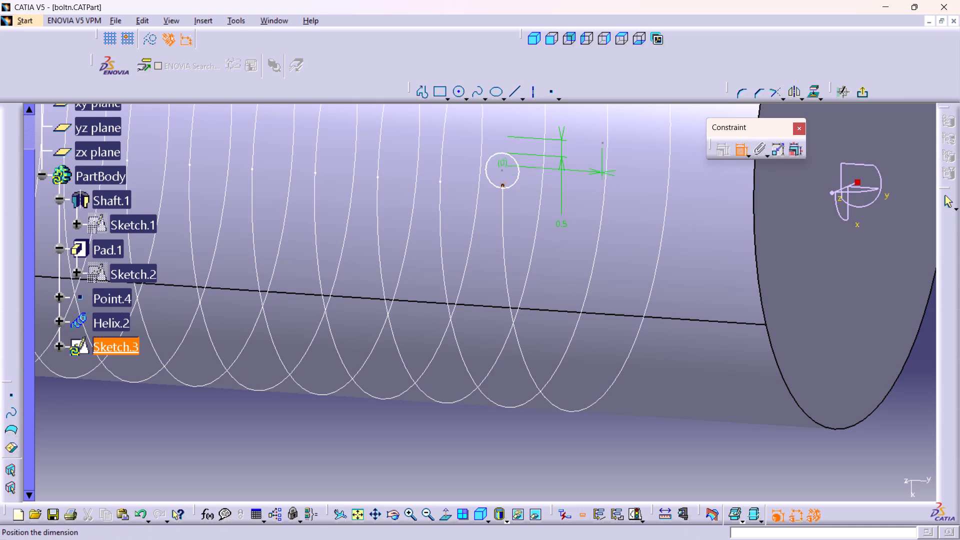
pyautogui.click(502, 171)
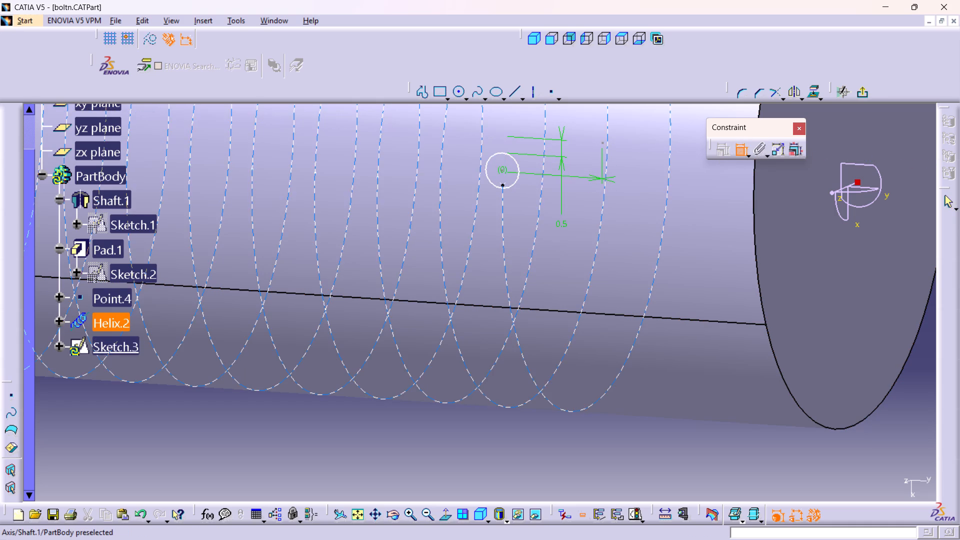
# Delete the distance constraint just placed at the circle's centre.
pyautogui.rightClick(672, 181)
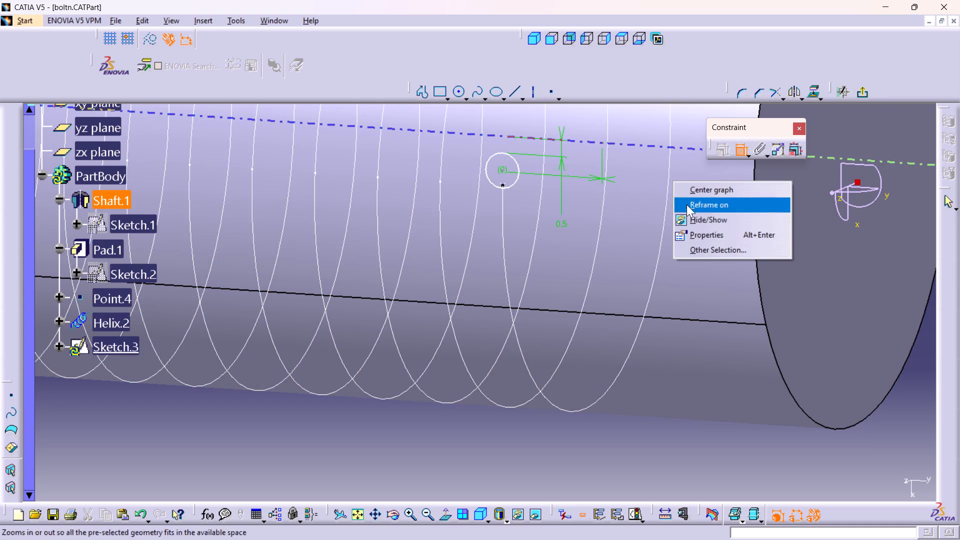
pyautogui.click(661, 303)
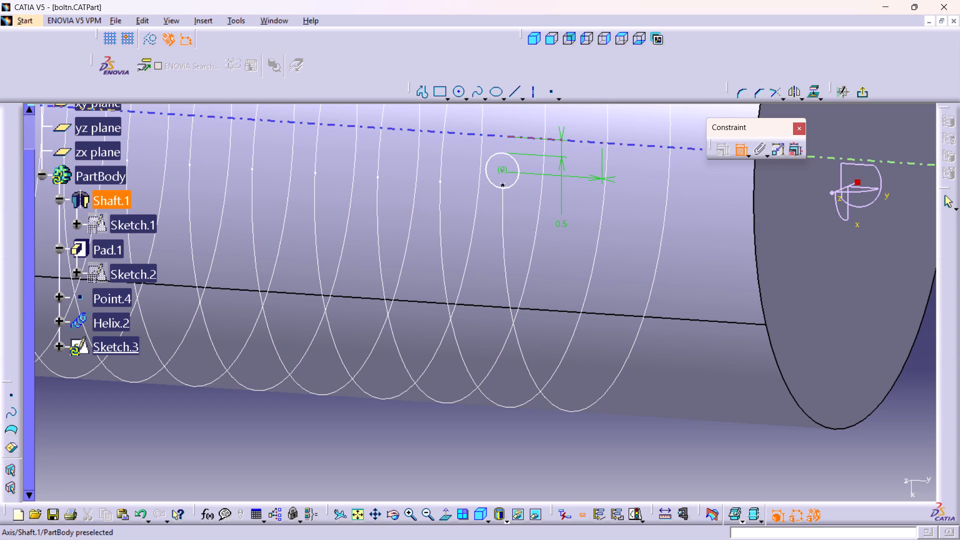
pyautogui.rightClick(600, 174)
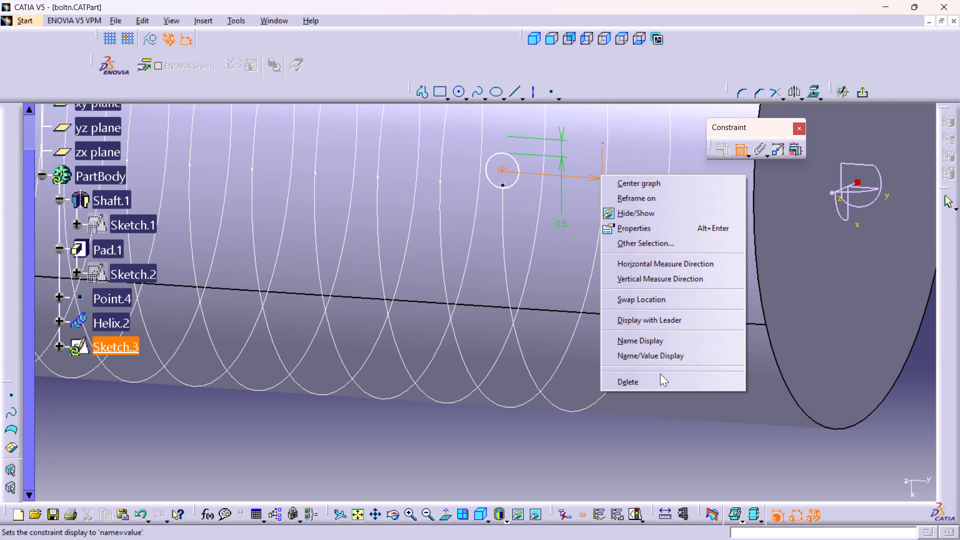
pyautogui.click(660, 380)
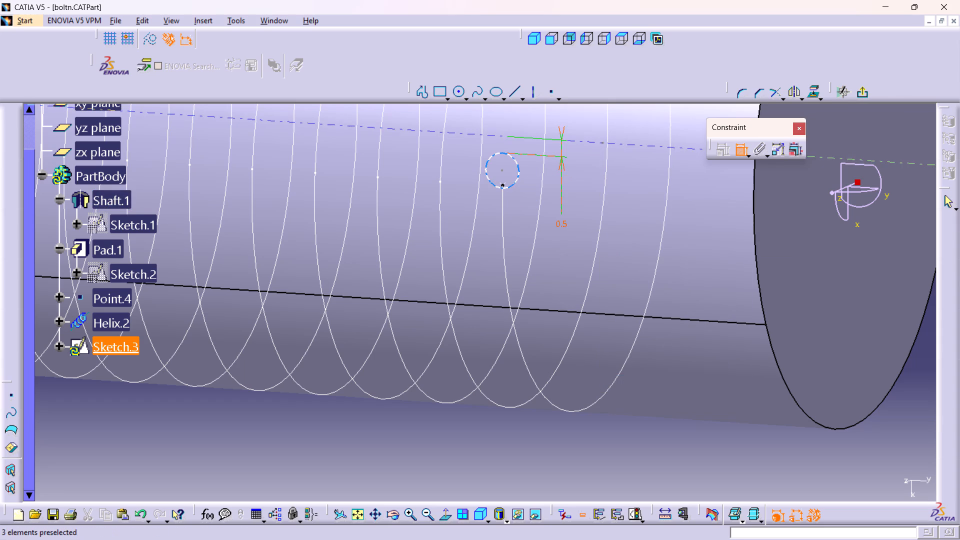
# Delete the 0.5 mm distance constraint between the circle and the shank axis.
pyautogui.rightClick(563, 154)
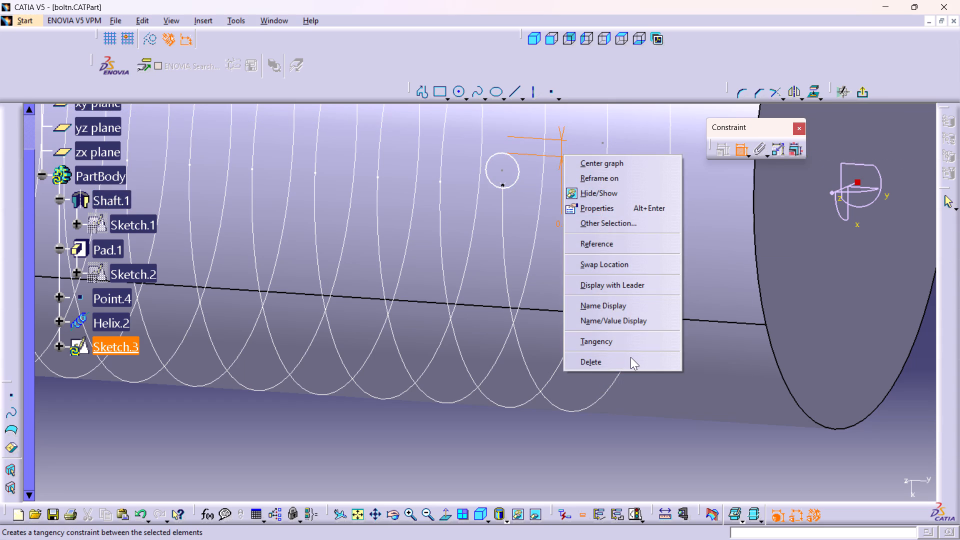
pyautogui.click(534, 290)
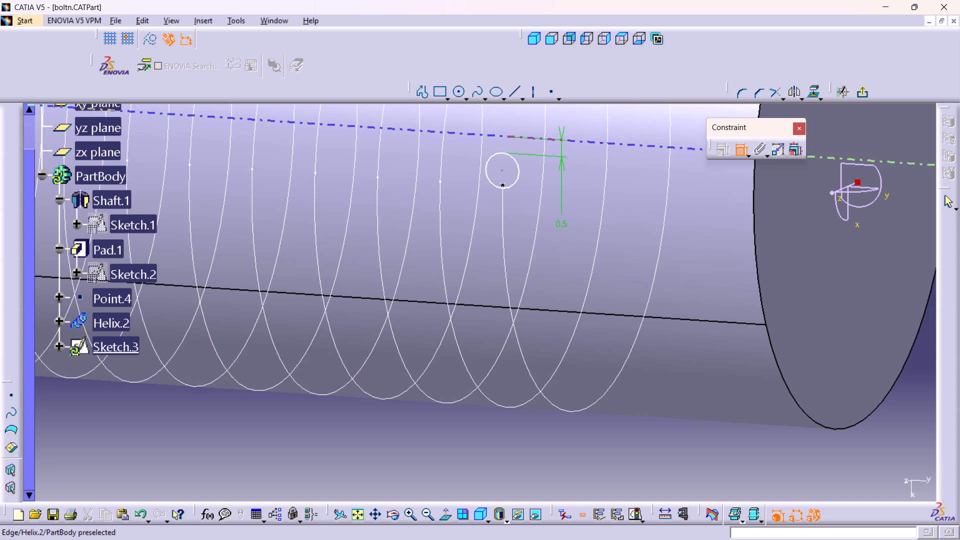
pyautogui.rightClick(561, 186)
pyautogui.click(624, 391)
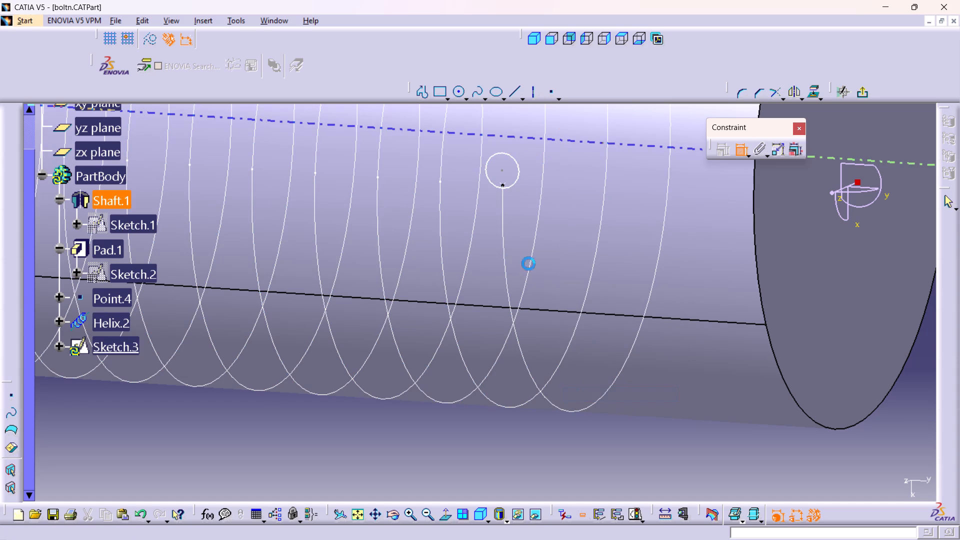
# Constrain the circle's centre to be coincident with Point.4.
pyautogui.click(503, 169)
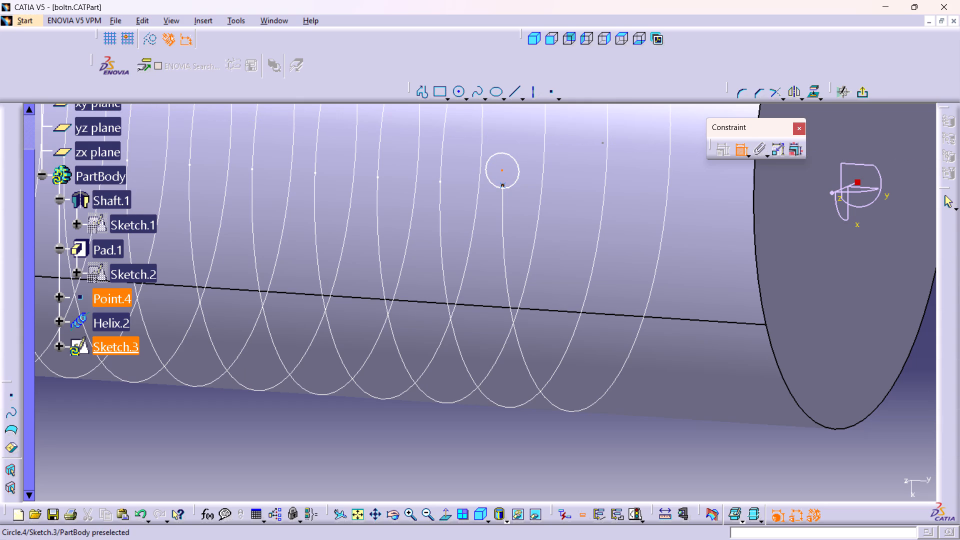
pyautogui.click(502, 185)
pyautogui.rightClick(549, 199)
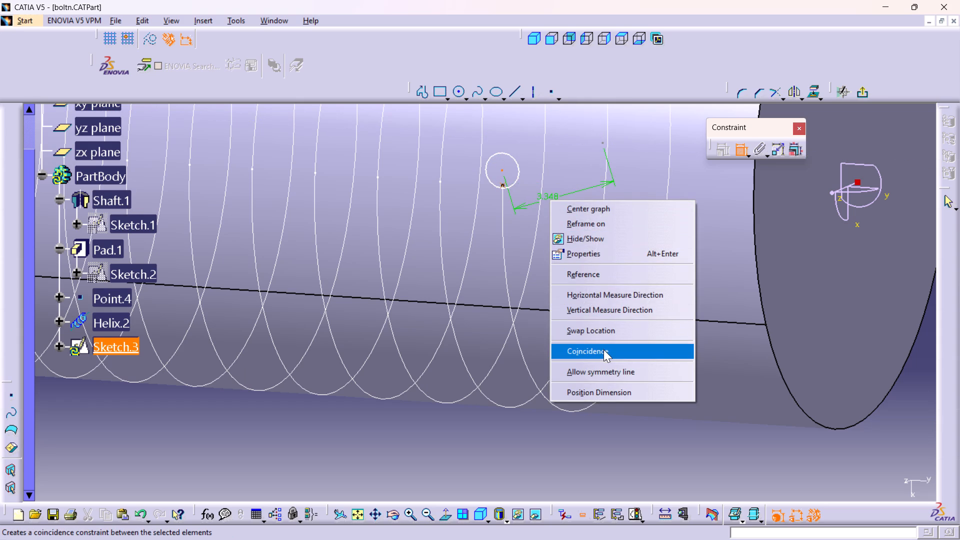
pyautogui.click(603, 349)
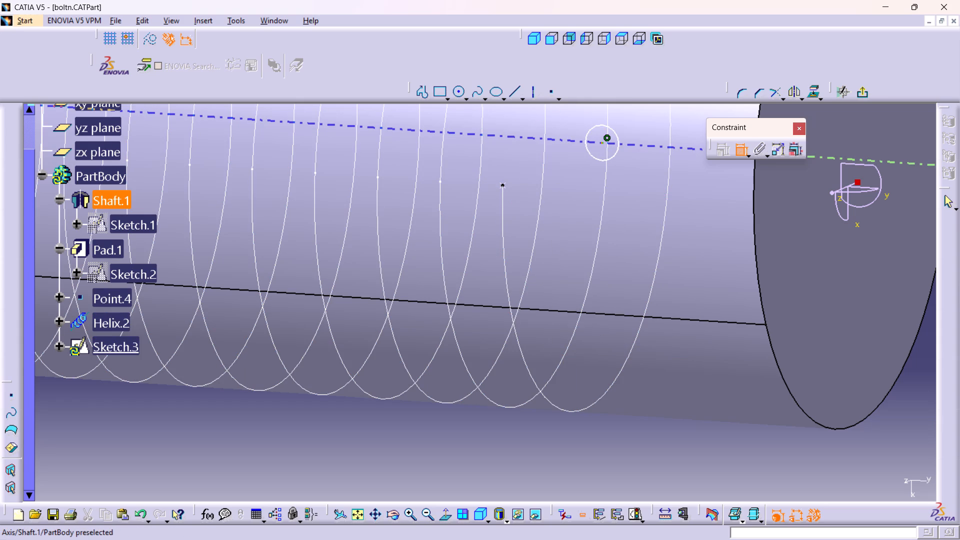
# Leave the Constraint command and delete the thread profile circle from Sketch.3.
pyautogui.moveTo(682, 203); pyautogui.dragTo(572, 231, button='middle')
pyautogui.moveTo(682, 203); pyautogui.dragTo(572, 231, button='right')
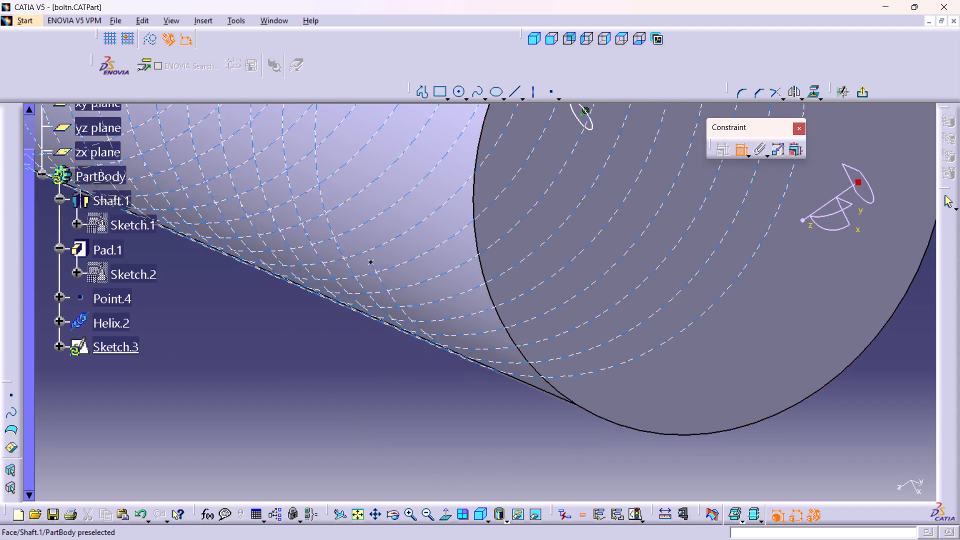
pyautogui.moveTo(664, 136); pyautogui.dragTo(665, 221, button='middle')
pyautogui.rightClick(664, 136)
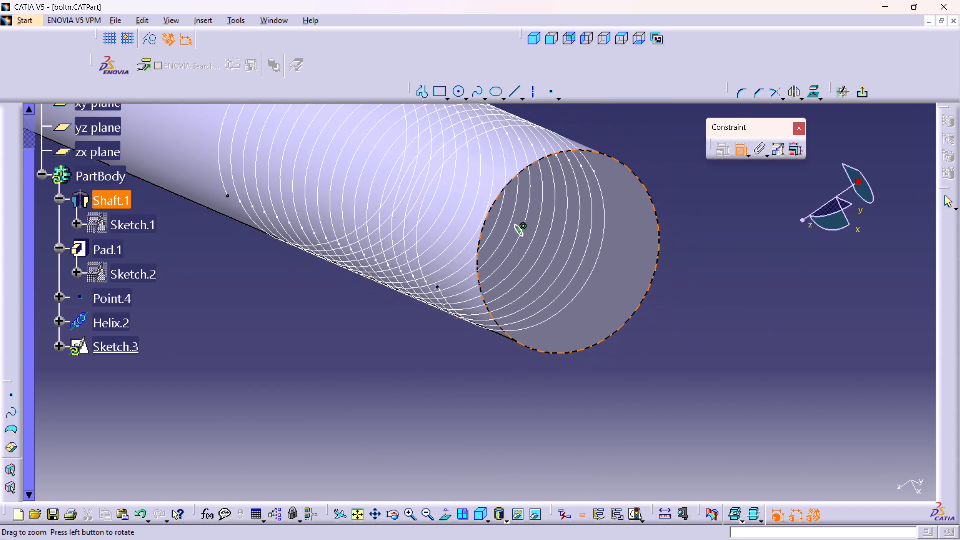
pyautogui.rightClick(524, 233)
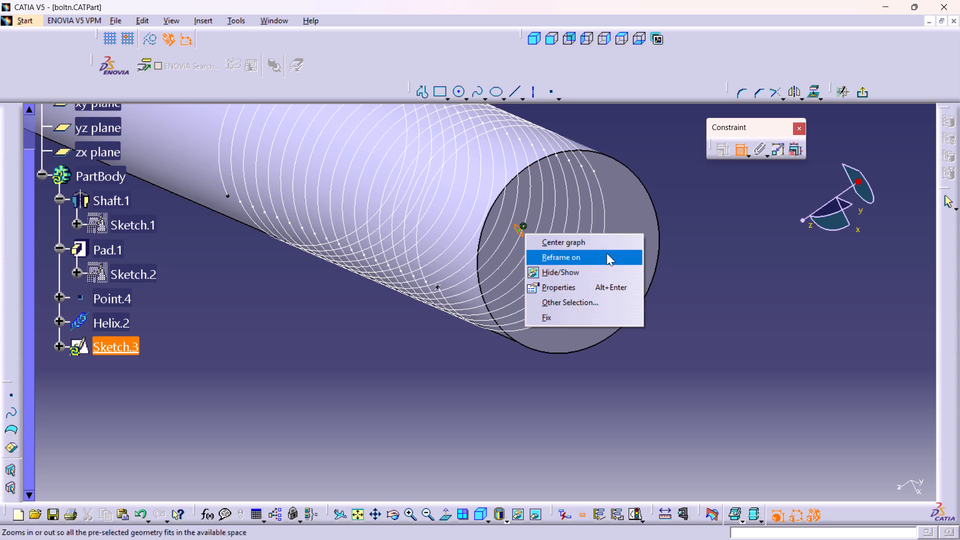
pyautogui.click(678, 166)
pyautogui.click(741, 150)
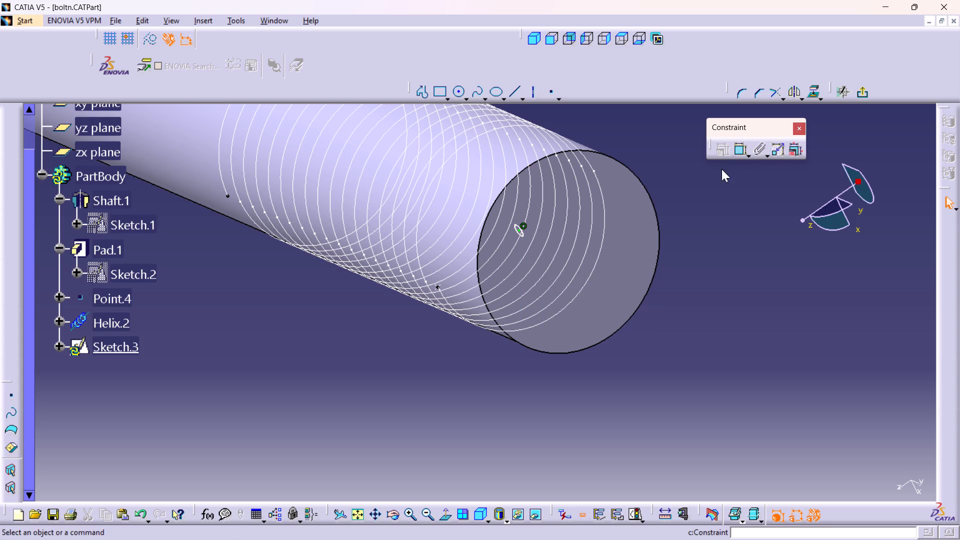
pyautogui.rightClick(522, 231)
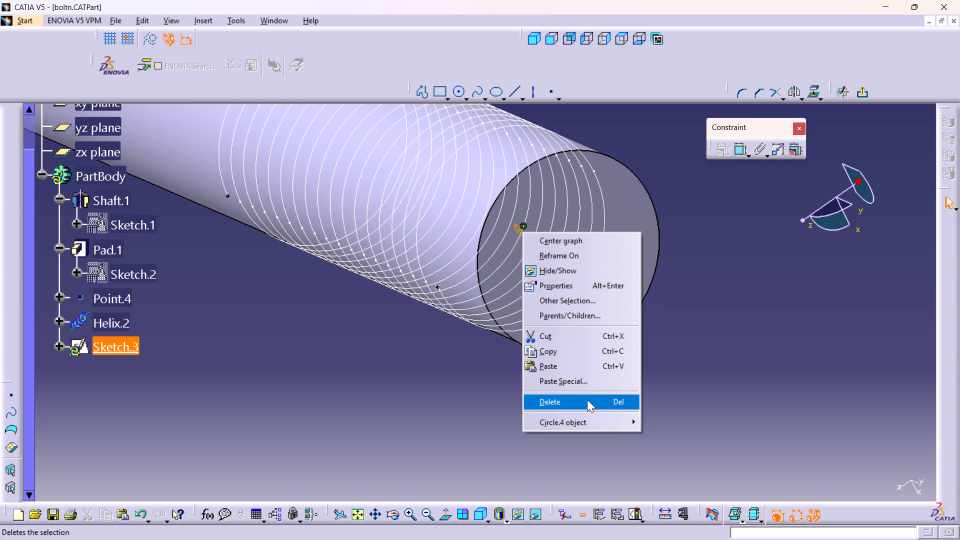
pyautogui.click(587, 399)
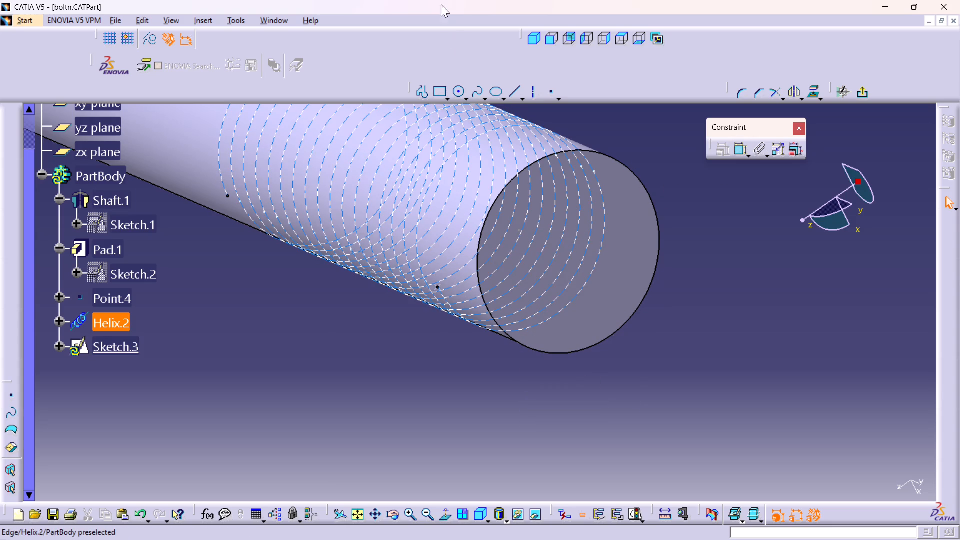
# Exit Sketch.3 and delete Point.4 together with all its children, including Helix.2.
pyautogui.doubleClick(104, 320)
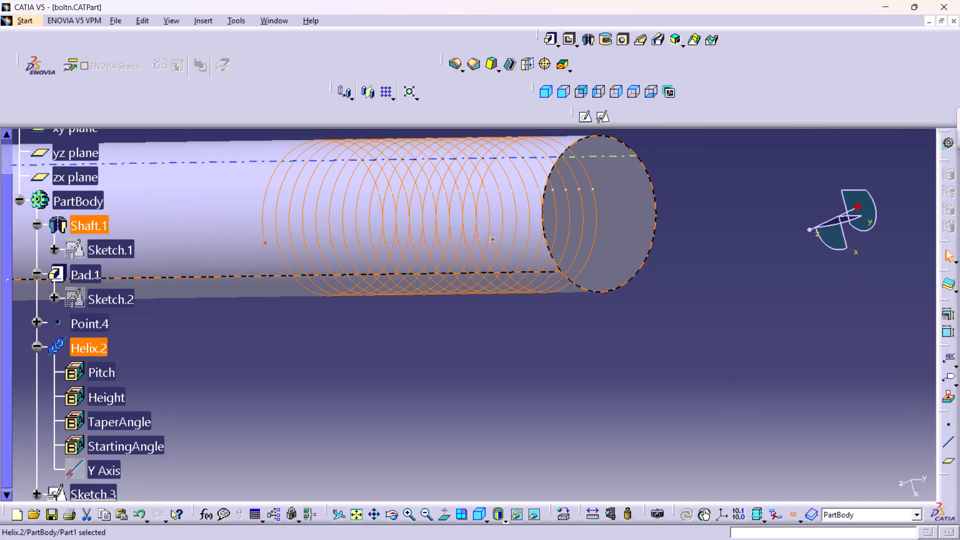
pyautogui.rightClick(493, 239)
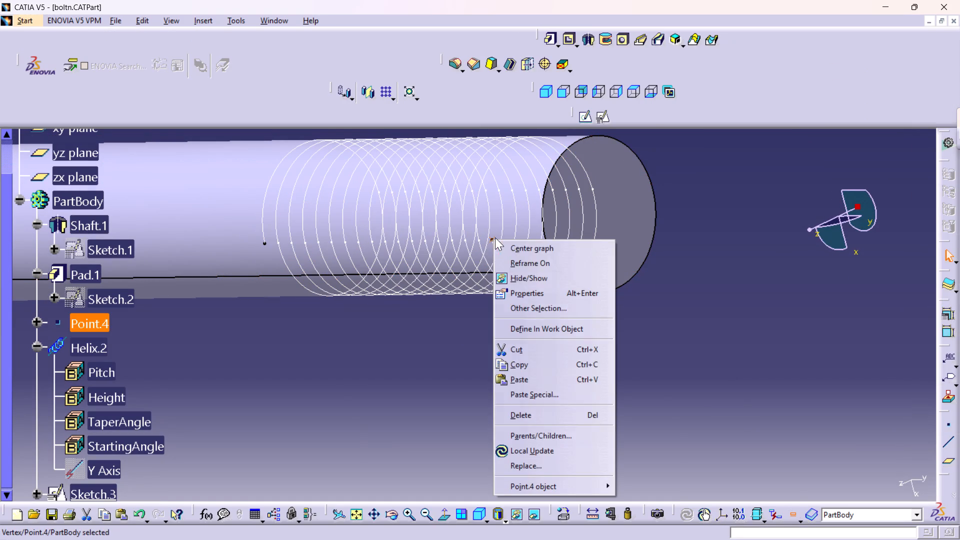
pyautogui.click(531, 416)
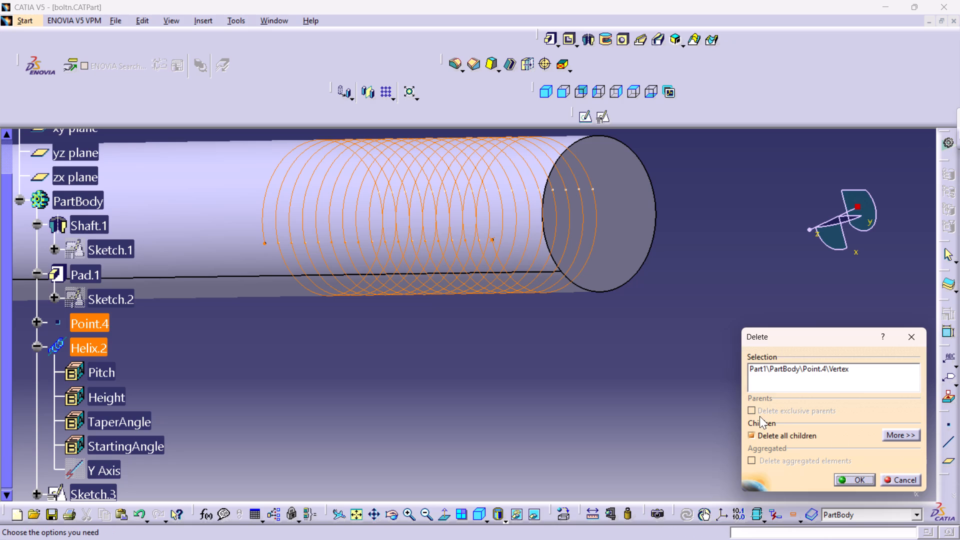
pyautogui.click(860, 481)
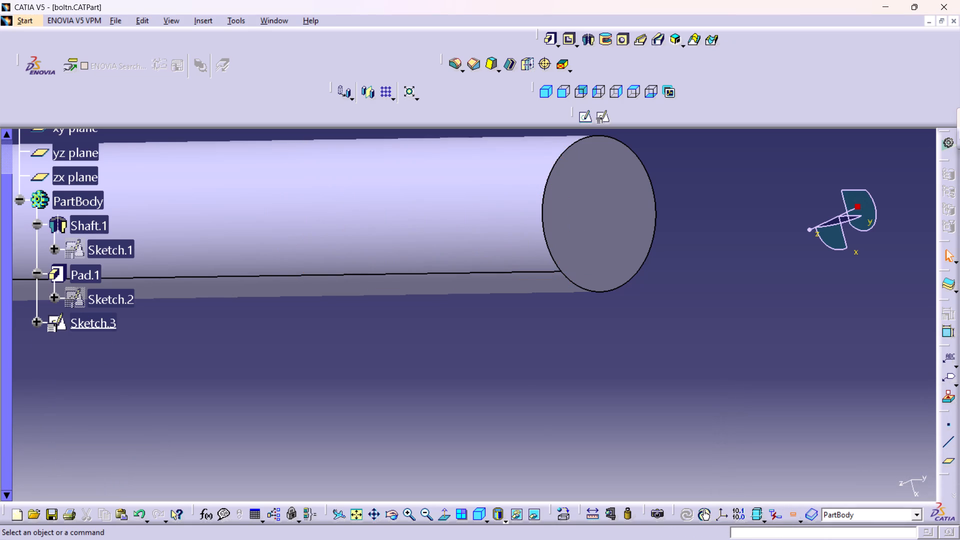
# Create a reference point by coordinates at X 0 mm, Y 162 mm, Z 8 mm from the default origin.
pyautogui.moveTo(376, 327); pyautogui.dragTo(366, 371, button='middle')
pyautogui.rightClick(373, 327)
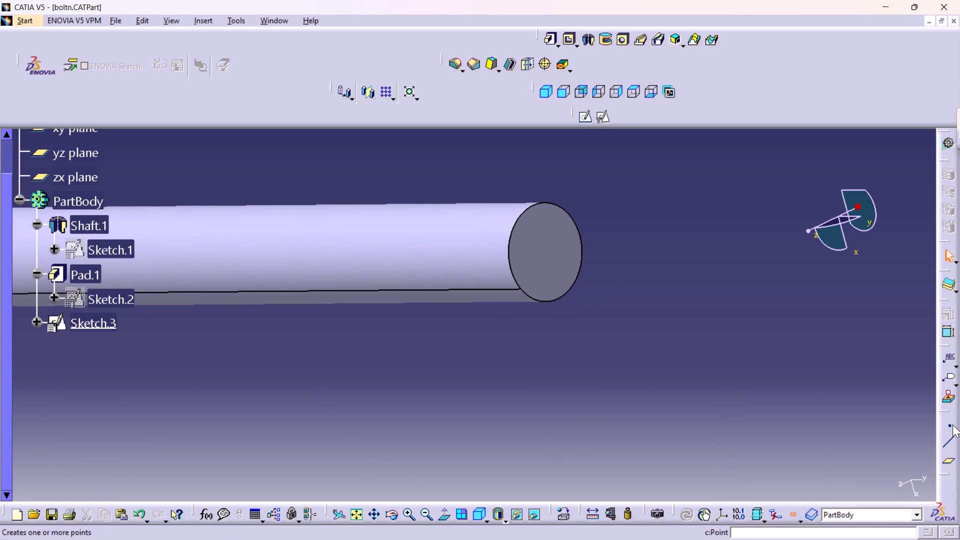
pyautogui.click(949, 423)
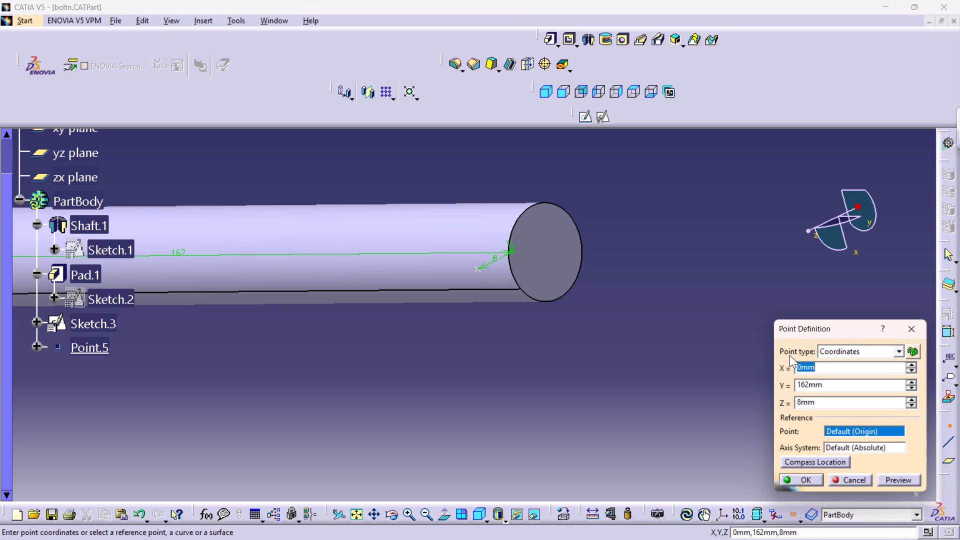
pyautogui.press('1')
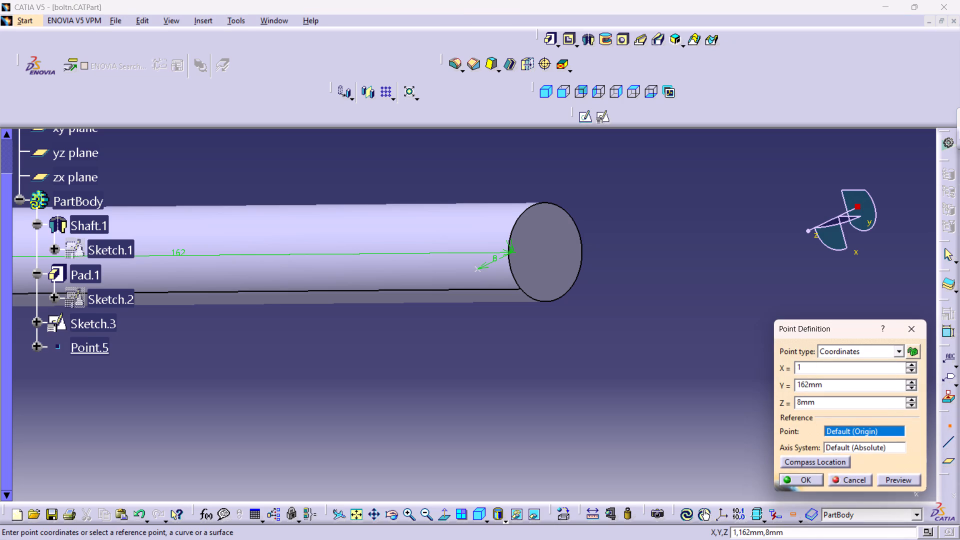
pyautogui.write('64')
pyautogui.press('BackSpace')
pyautogui.press('BackSpace')
pyautogui.press('BackSpace')
pyautogui.press('BackSpace')
pyautogui.press('0')
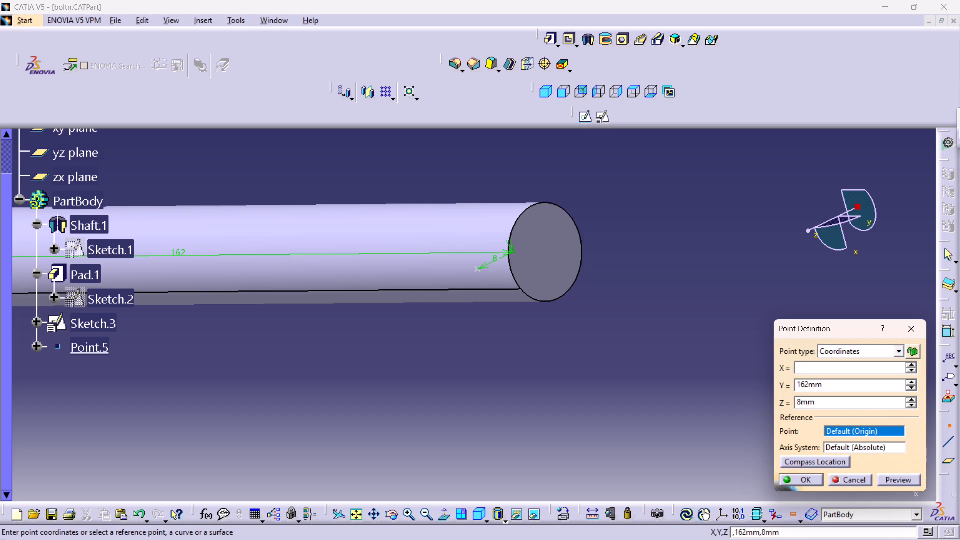
pyautogui.click(814, 477)
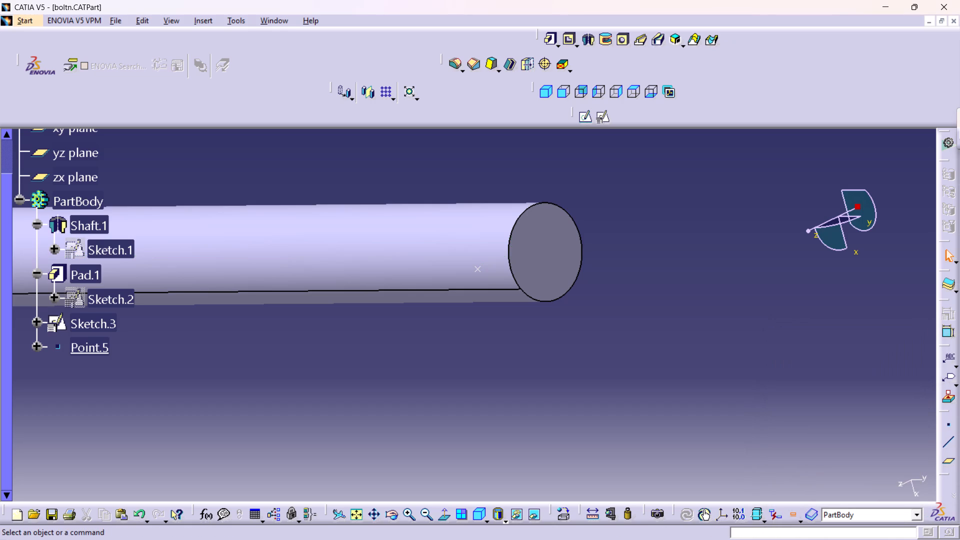
# Switch to the Wireframe and Surface Design workbench and start a helix curve with the new point as its starting point.
pyautogui.click(480, 269)
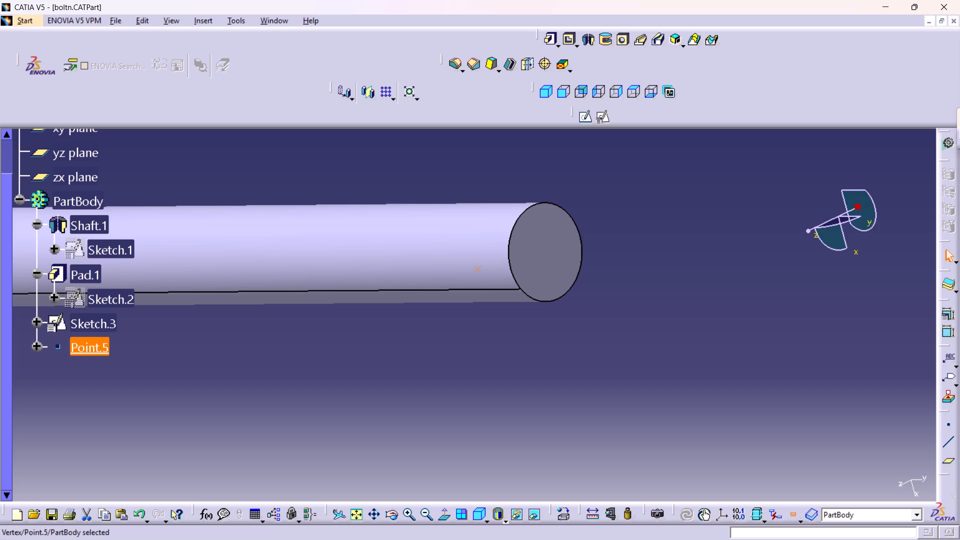
pyautogui.hotkey('alt', 's')
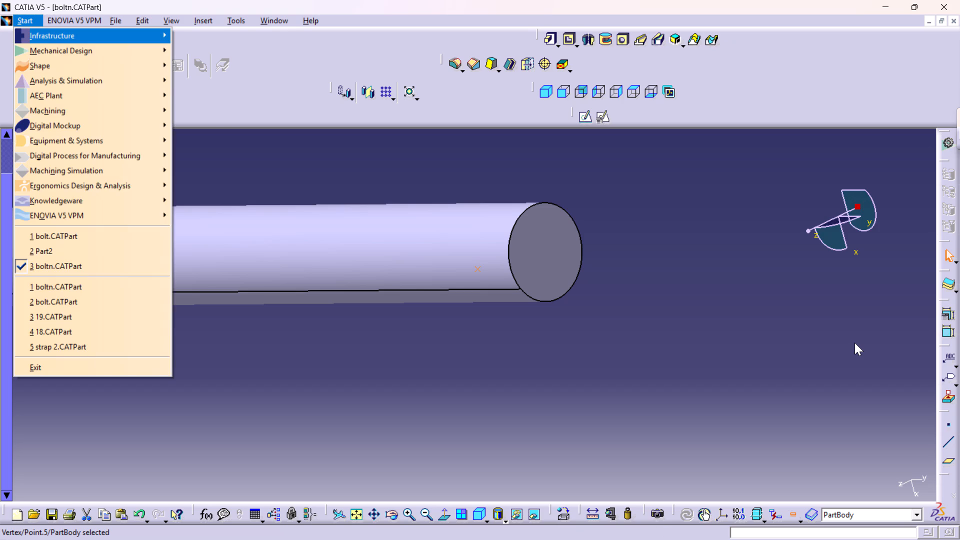
pyautogui.press('m')
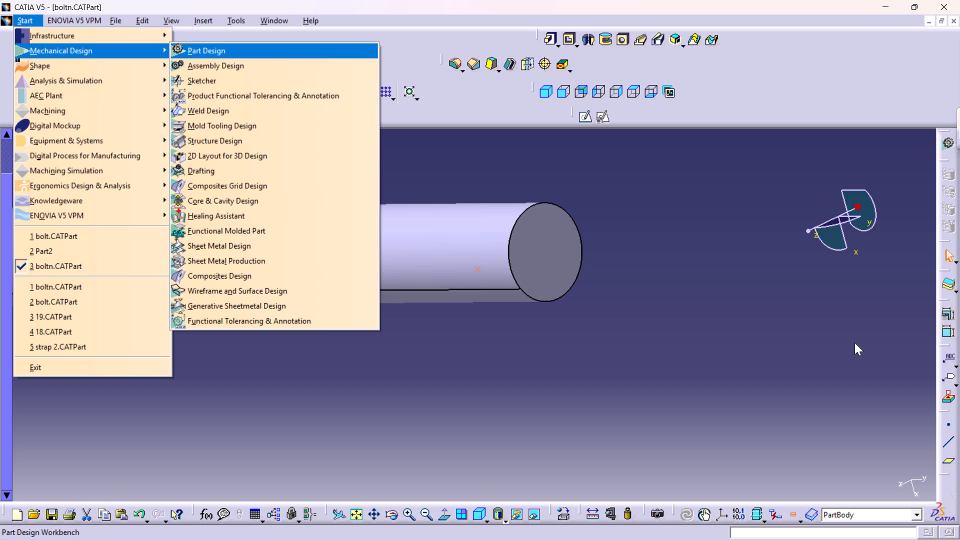
pyautogui.click(235, 289)
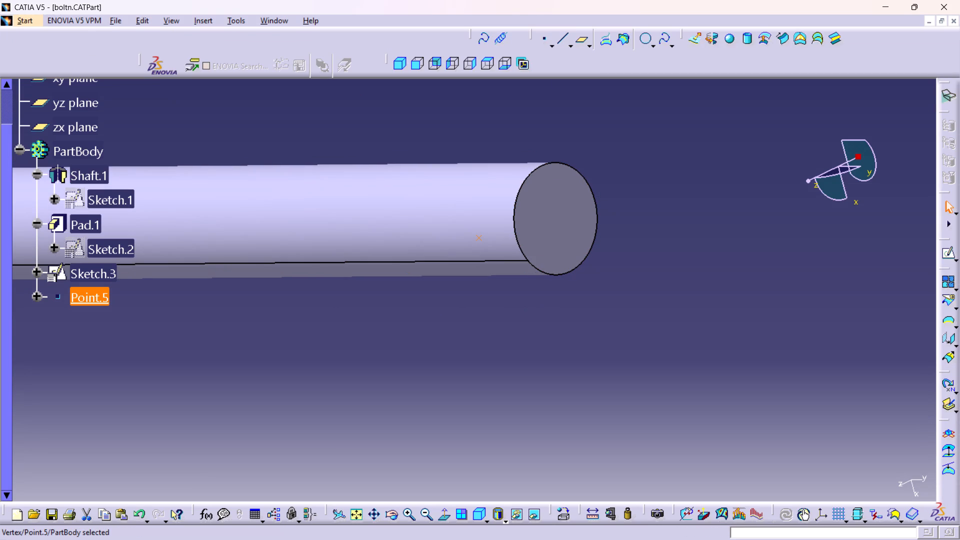
pyautogui.click(498, 42)
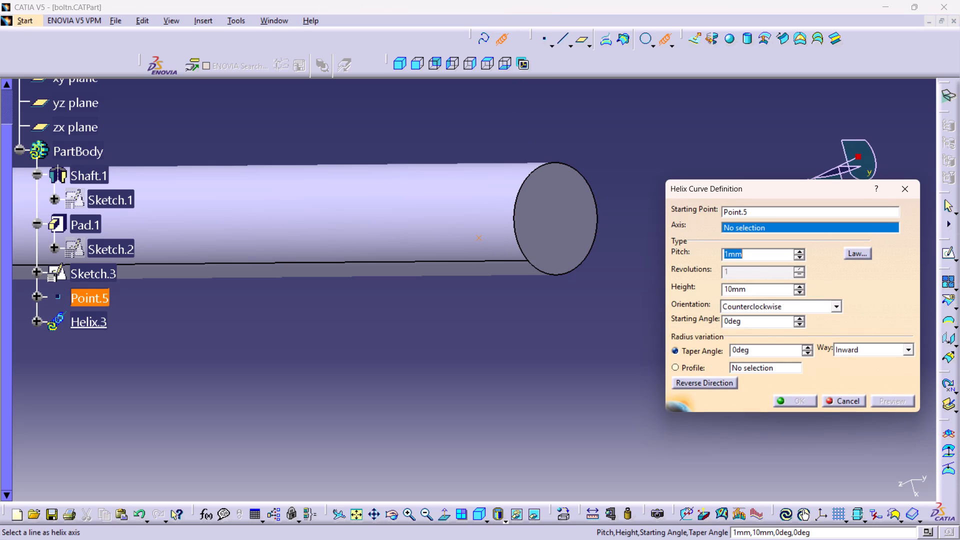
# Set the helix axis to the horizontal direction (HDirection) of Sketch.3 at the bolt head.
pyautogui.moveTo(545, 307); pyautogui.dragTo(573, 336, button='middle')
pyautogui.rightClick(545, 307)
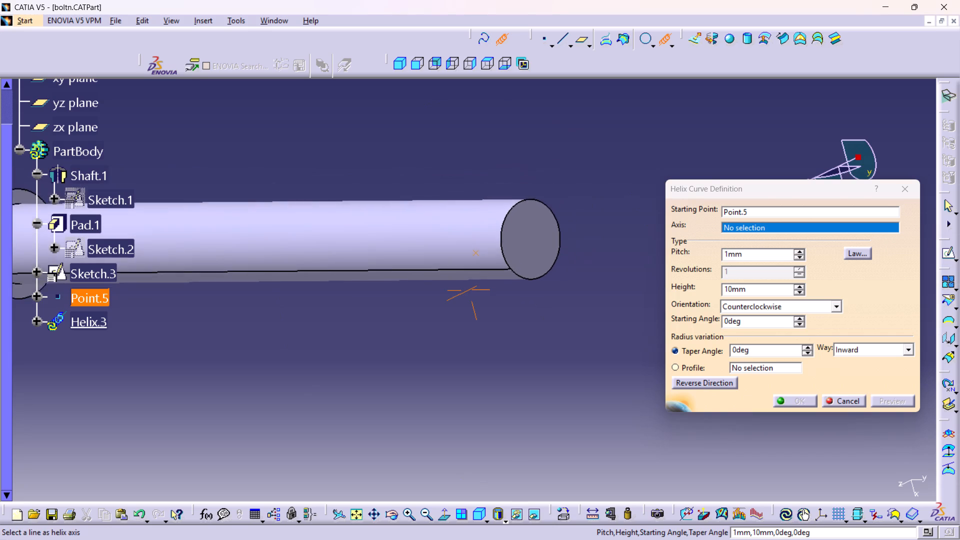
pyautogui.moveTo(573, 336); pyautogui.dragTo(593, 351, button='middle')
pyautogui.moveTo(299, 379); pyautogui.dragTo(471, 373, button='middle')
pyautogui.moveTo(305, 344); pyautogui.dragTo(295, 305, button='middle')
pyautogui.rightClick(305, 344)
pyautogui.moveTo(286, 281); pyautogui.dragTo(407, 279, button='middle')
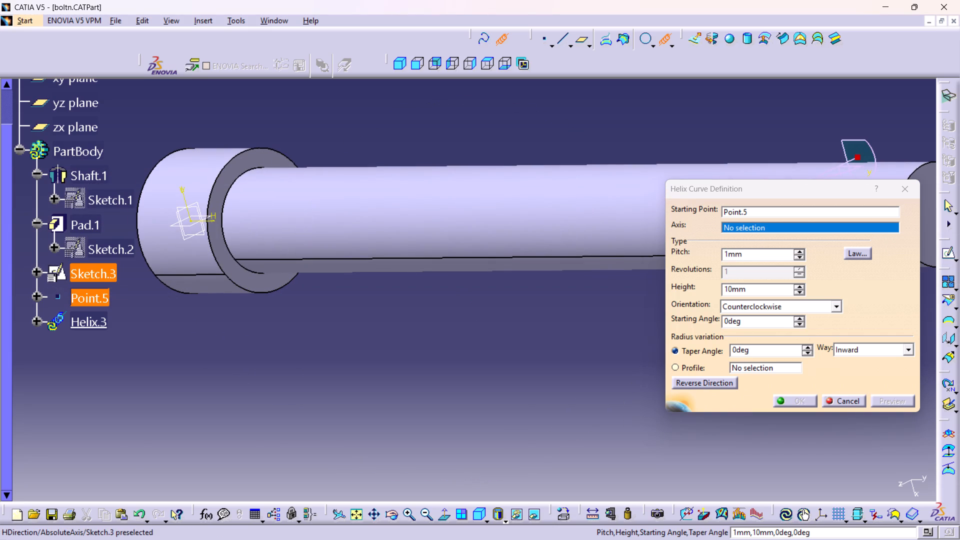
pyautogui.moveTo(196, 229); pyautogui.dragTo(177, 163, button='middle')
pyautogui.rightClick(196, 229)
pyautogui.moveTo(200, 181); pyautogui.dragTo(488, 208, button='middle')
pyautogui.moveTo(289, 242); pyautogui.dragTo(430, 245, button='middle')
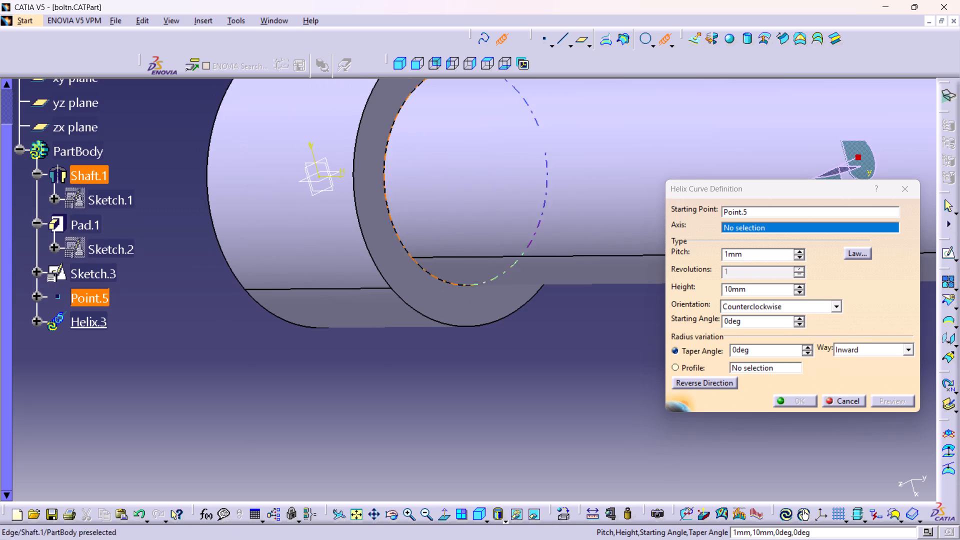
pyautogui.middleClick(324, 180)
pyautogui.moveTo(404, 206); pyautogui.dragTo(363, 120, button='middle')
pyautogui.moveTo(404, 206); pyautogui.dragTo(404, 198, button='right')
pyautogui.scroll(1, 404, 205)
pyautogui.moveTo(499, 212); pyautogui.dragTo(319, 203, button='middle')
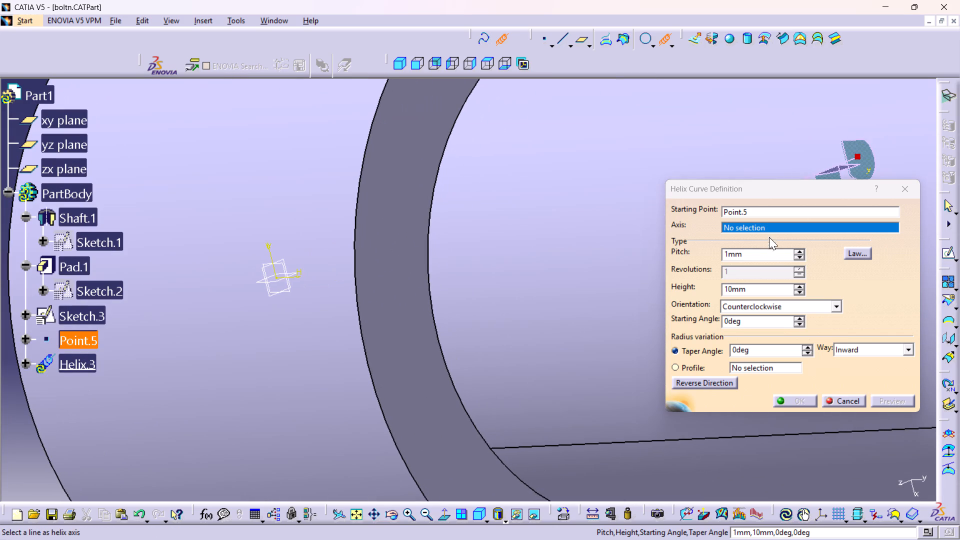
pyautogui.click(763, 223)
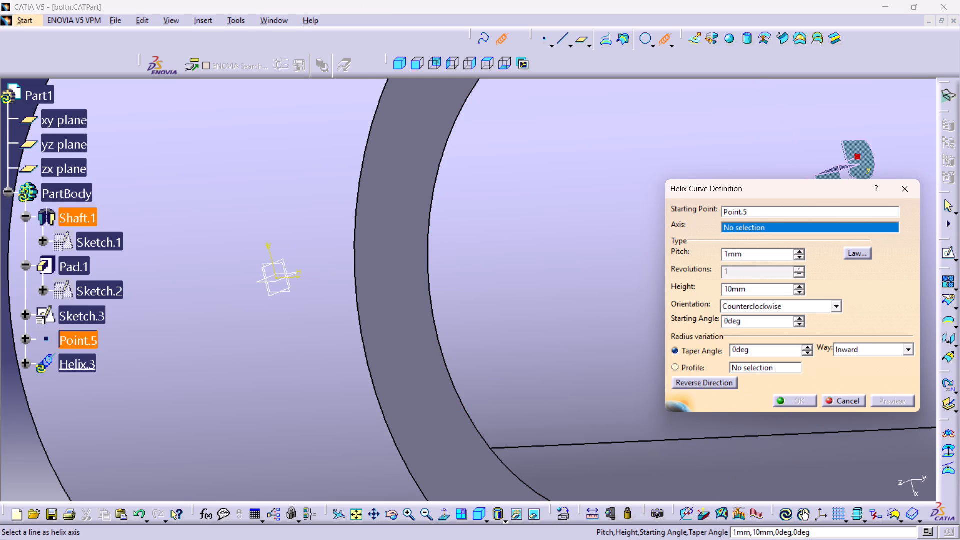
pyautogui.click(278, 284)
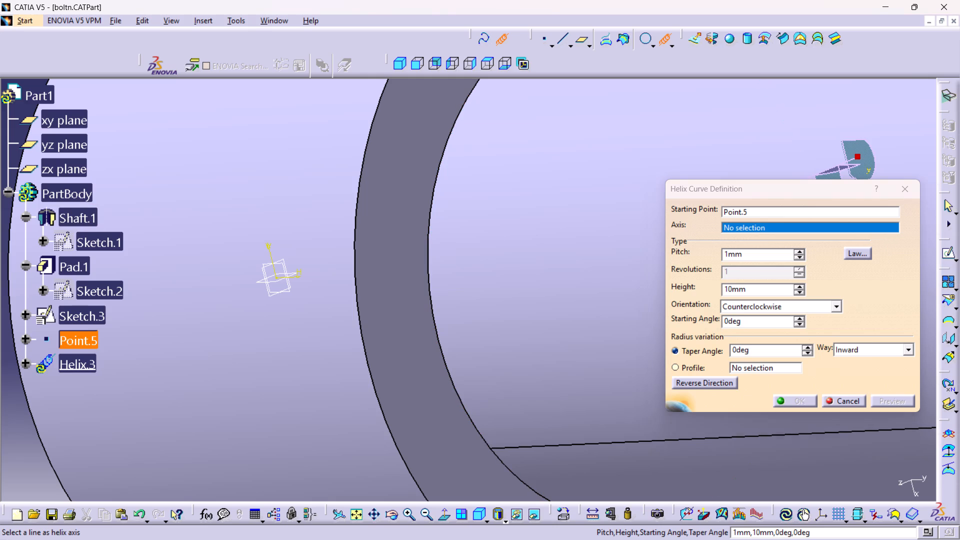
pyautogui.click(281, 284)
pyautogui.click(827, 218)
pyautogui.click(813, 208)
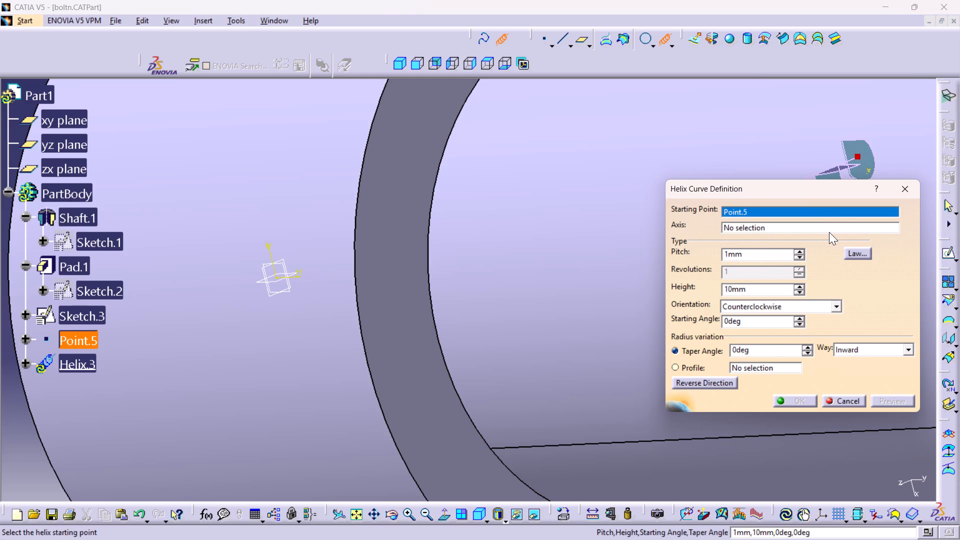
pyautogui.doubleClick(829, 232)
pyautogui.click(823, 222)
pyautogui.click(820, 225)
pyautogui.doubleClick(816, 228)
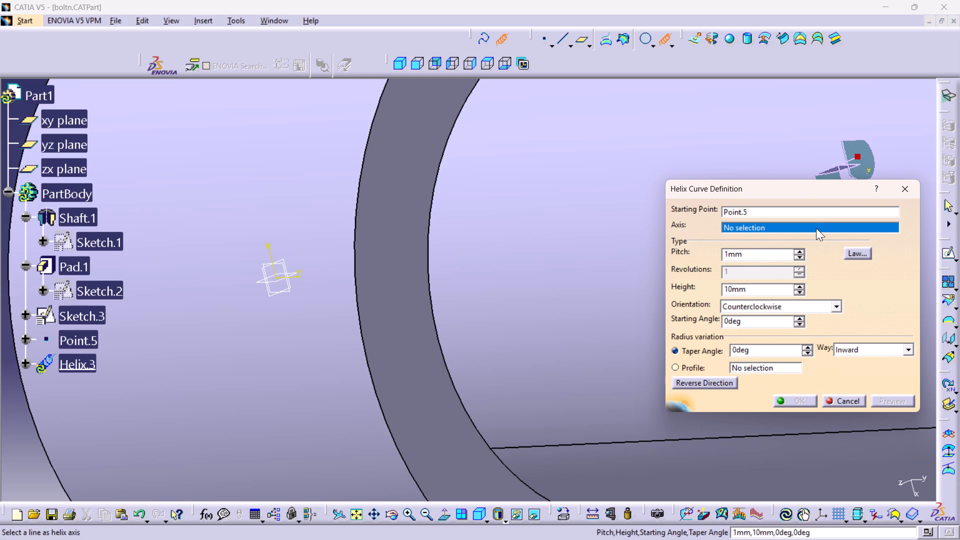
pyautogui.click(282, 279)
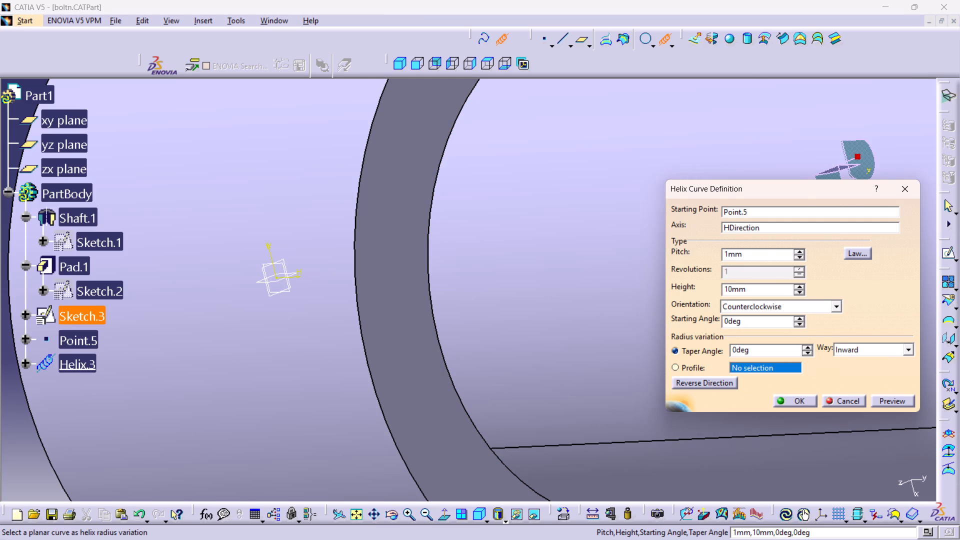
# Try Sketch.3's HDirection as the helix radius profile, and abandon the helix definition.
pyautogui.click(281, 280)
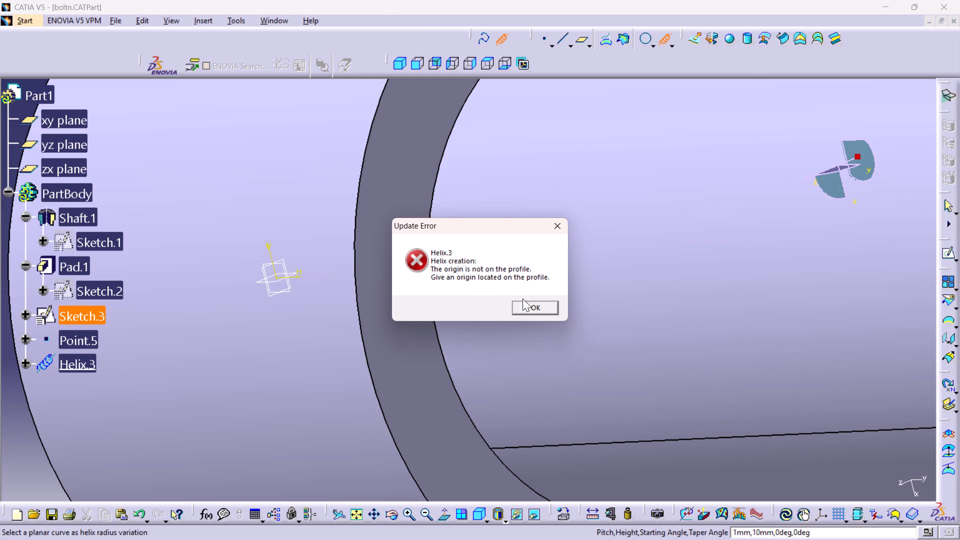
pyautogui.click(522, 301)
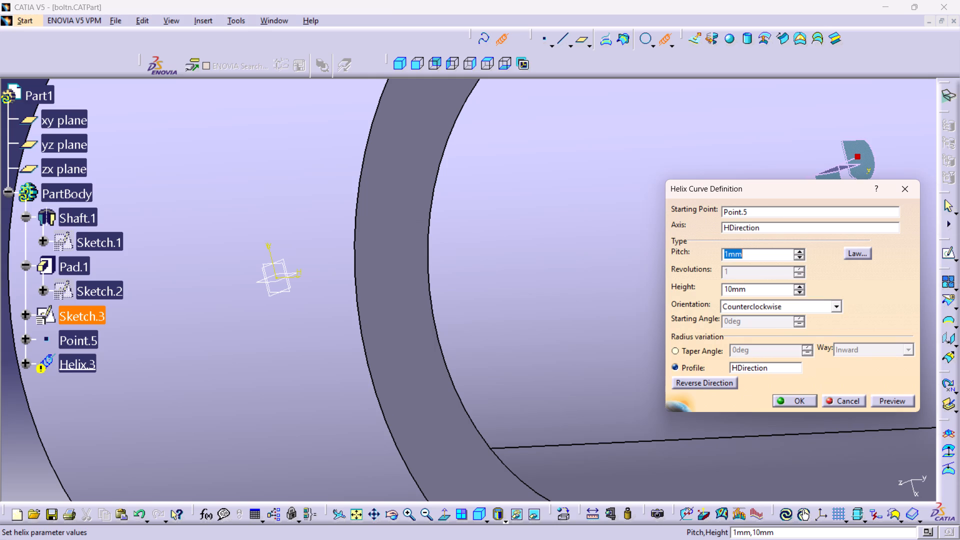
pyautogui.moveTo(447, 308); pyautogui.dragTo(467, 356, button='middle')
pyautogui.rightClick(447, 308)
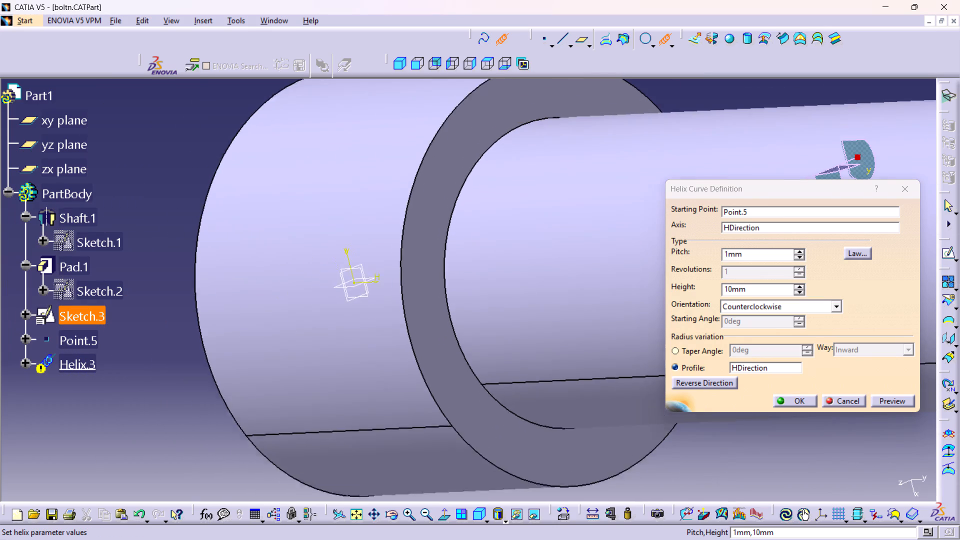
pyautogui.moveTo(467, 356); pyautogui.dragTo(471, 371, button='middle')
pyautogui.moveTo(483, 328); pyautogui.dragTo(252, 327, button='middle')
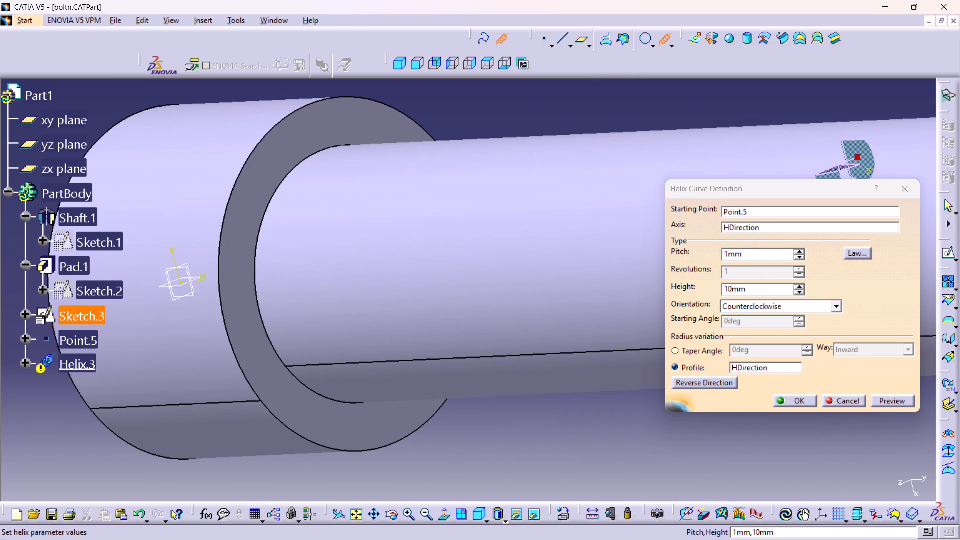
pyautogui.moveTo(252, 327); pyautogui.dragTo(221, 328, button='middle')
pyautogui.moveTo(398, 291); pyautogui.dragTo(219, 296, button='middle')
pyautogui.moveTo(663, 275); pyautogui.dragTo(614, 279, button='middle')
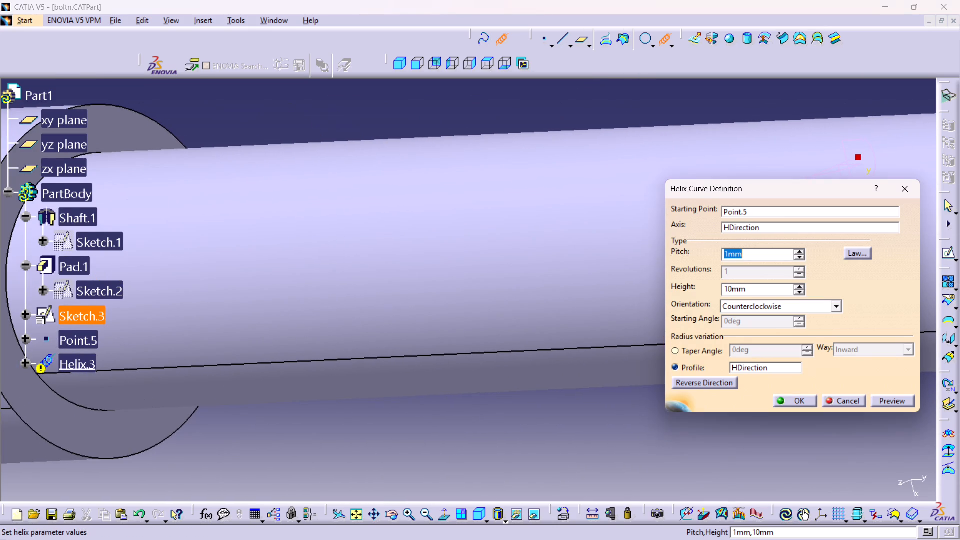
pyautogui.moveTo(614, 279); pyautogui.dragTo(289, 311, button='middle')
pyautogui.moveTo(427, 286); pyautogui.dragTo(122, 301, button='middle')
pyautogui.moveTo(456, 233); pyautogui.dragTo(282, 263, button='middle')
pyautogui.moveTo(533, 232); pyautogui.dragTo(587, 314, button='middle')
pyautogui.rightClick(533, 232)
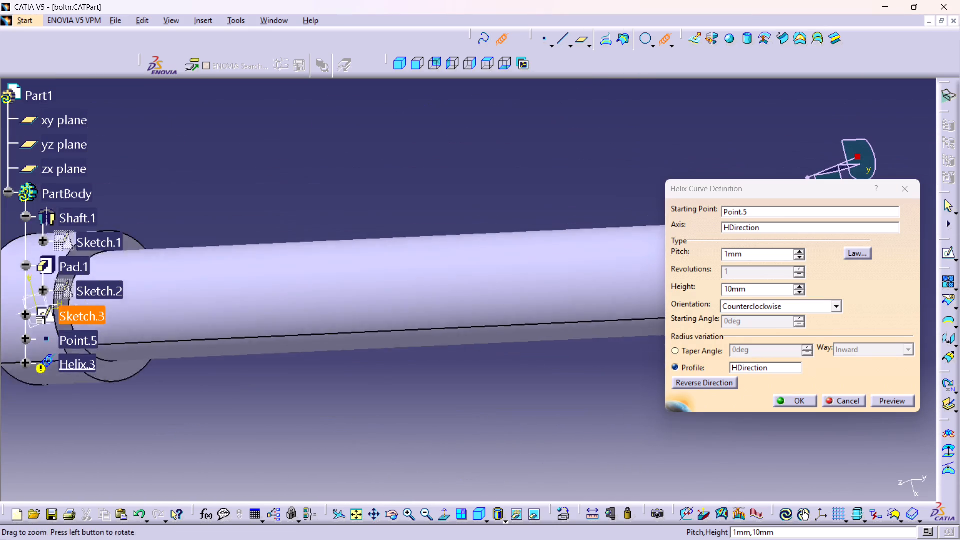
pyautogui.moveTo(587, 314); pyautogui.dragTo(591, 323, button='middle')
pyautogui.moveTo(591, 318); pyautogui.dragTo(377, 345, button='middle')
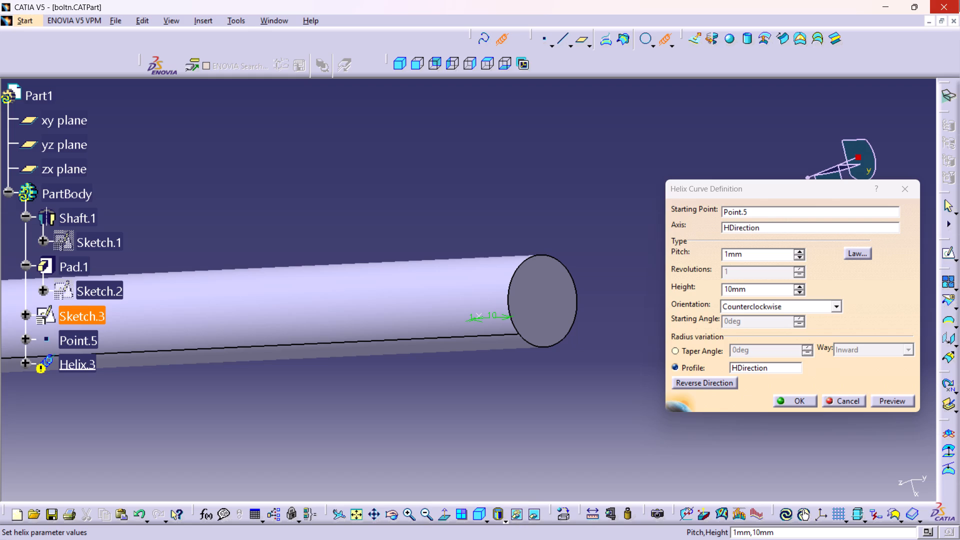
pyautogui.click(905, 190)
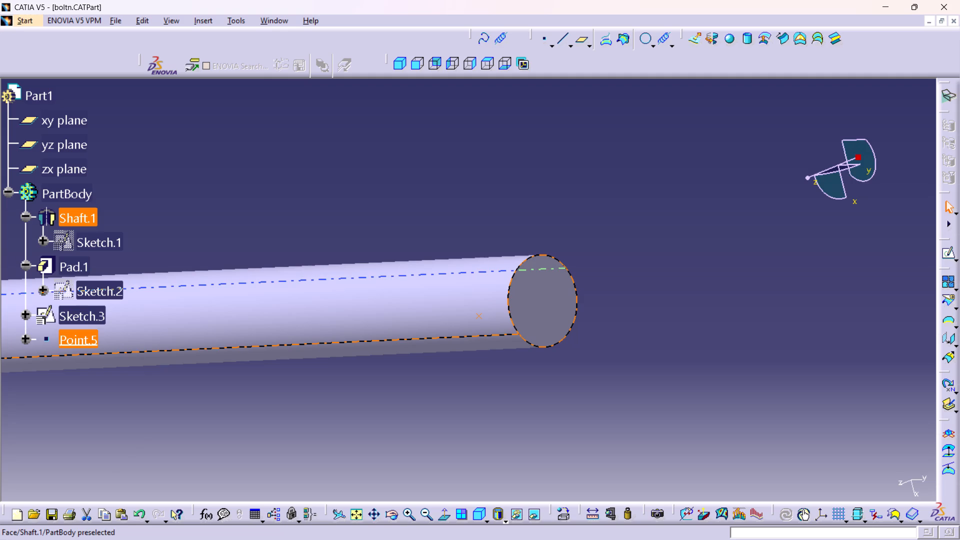
# Edit Point.5 near the shank's free end and set its Y coordinate to 164 mm.
pyautogui.moveTo(656, 268); pyautogui.dragTo(620, 278, button='middle')
pyautogui.moveTo(656, 268); pyautogui.dragTo(620, 278, button='right')
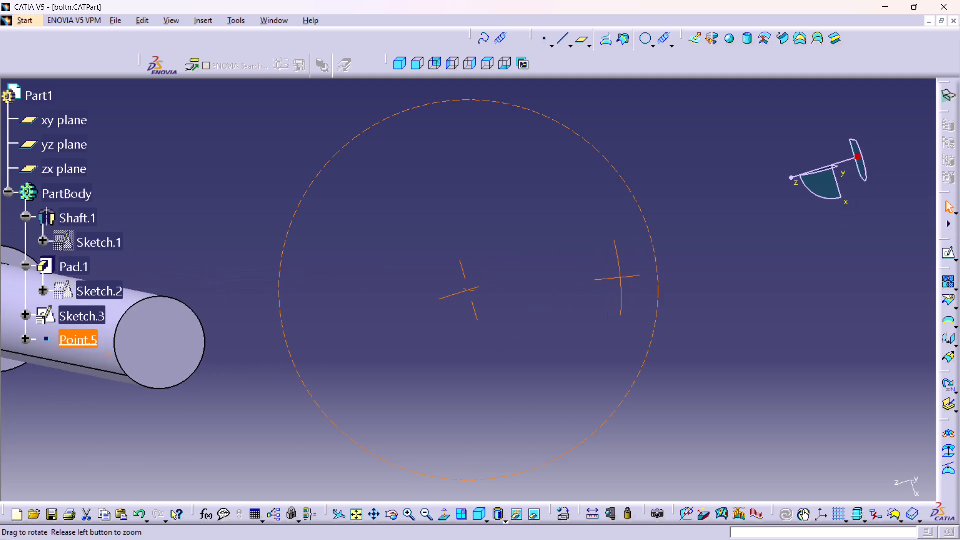
pyautogui.moveTo(620, 278); pyautogui.dragTo(621, 278, button='right')
pyautogui.moveTo(620, 278); pyautogui.dragTo(621, 278, button='middle')
pyautogui.moveTo(545, 314); pyautogui.dragTo(659, 293, button='middle')
pyautogui.moveTo(661, 292); pyautogui.dragTo(659, 293, button='right')
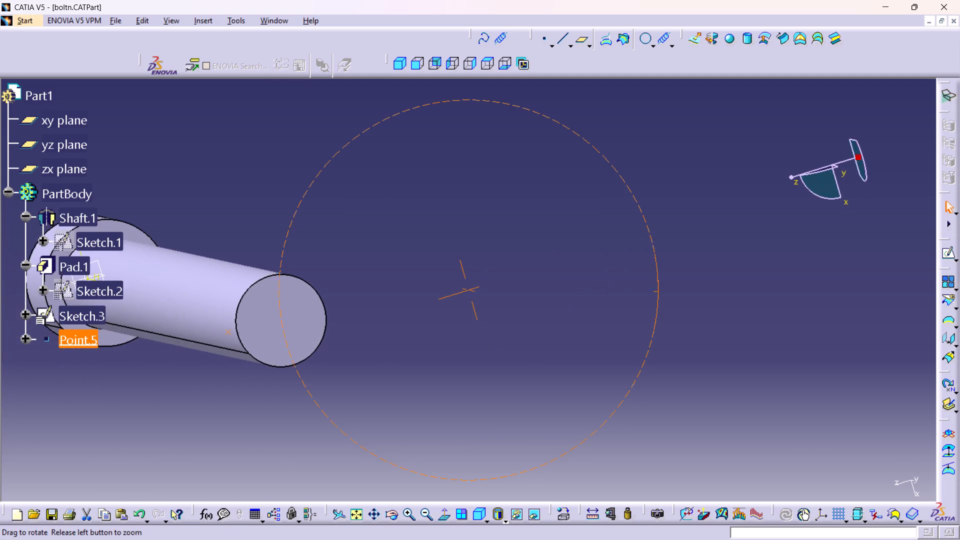
pyautogui.moveTo(659, 293); pyautogui.dragTo(655, 307, button='middle')
pyautogui.moveTo(659, 293); pyautogui.dragTo(655, 307, button='right')
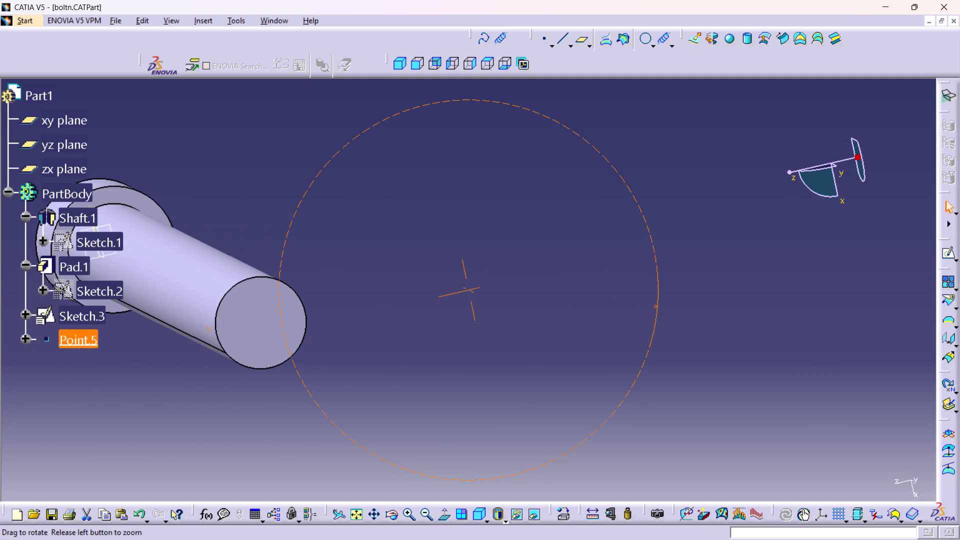
pyautogui.moveTo(655, 307); pyautogui.dragTo(682, 299, button='right')
pyautogui.moveTo(655, 307); pyautogui.dragTo(682, 299, button='middle')
pyautogui.click(599, 307)
pyautogui.scroll(-1, 603, 300)
pyautogui.moveTo(604, 300); pyautogui.dragTo(589, 308, button='middle')
pyautogui.moveTo(604, 299); pyautogui.dragTo(589, 308, button='right')
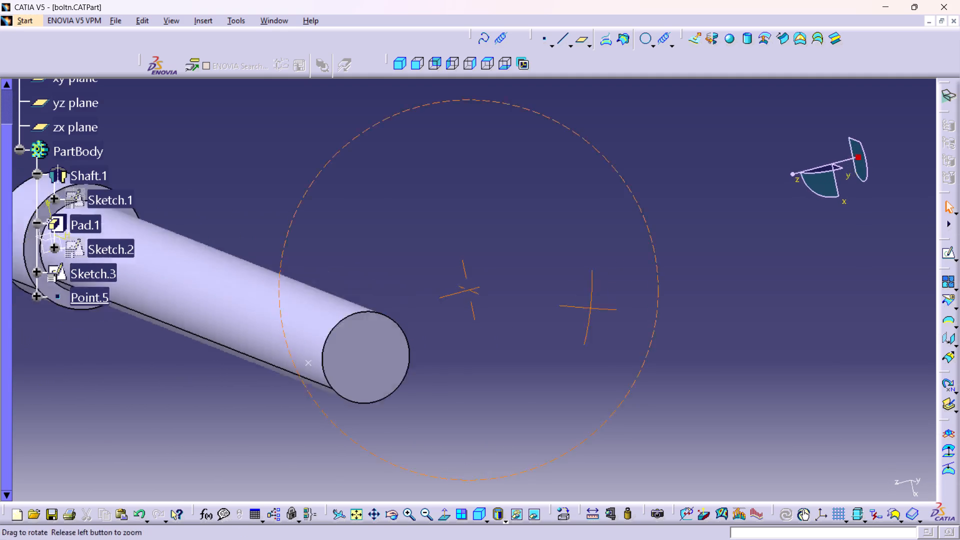
pyautogui.moveTo(589, 308); pyautogui.dragTo(636, 298, button='right')
pyautogui.moveTo(589, 308); pyautogui.dragTo(651, 292, button='middle')
pyautogui.moveTo(648, 257); pyautogui.dragTo(658, 293, button='middle')
pyautogui.rightClick(648, 257)
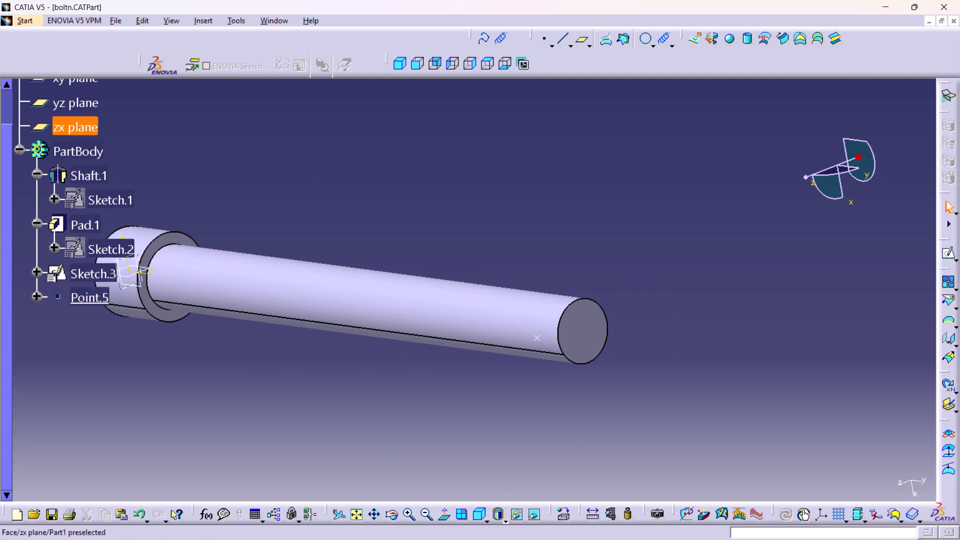
pyautogui.doubleClick(66, 291)
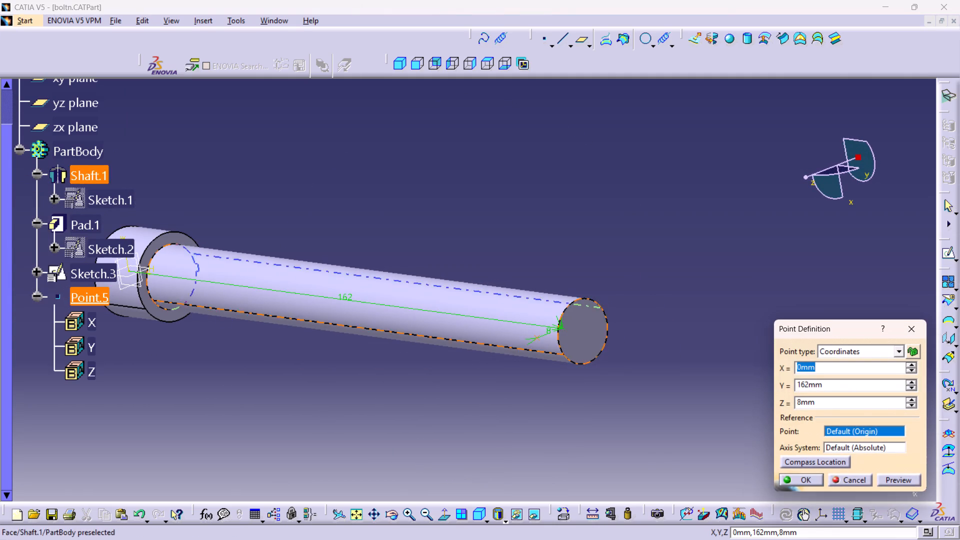
pyautogui.click(808, 385)
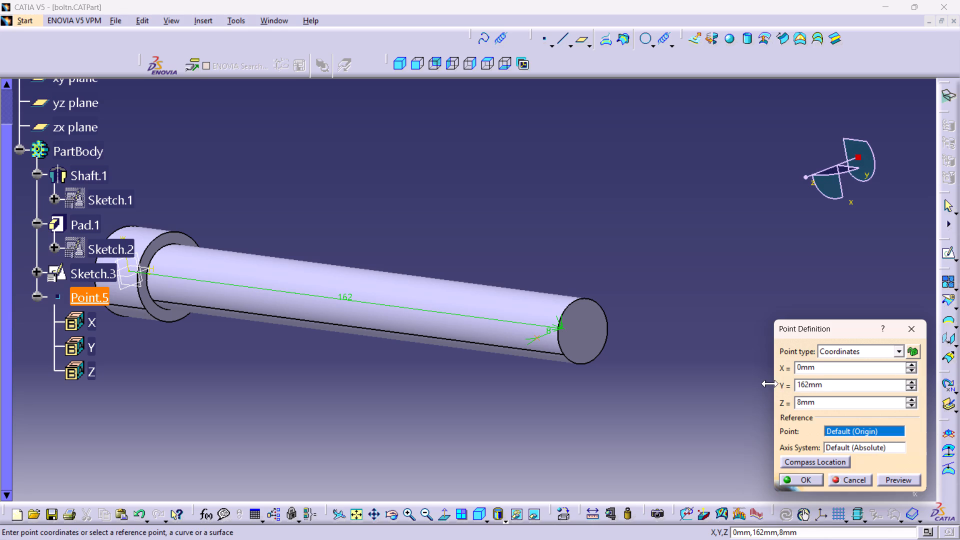
pyautogui.press('BackSpace')
pyautogui.press('4')
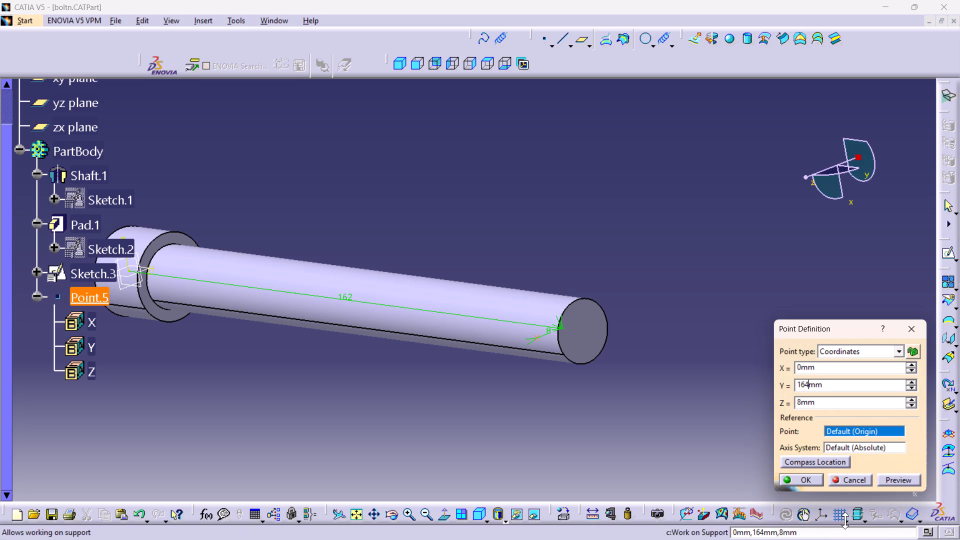
pyautogui.click(806, 479)
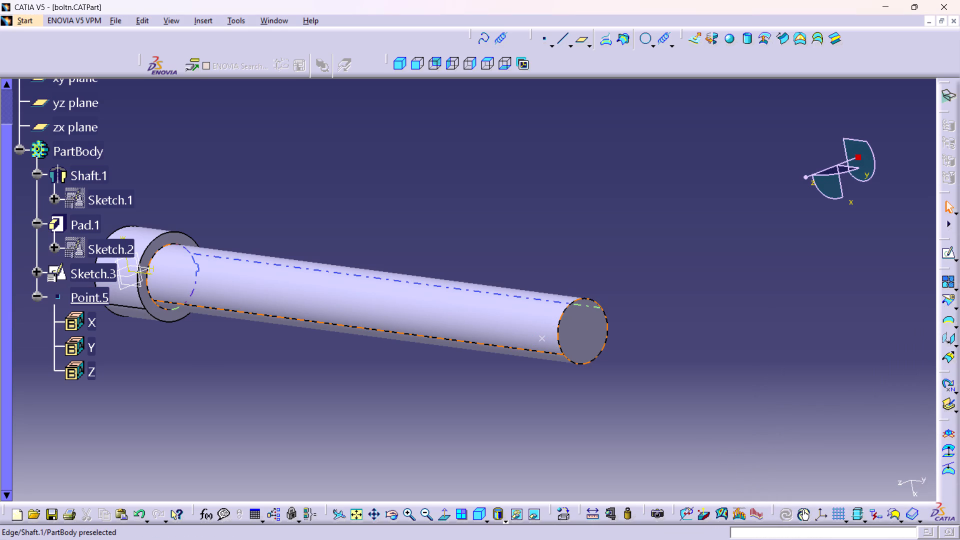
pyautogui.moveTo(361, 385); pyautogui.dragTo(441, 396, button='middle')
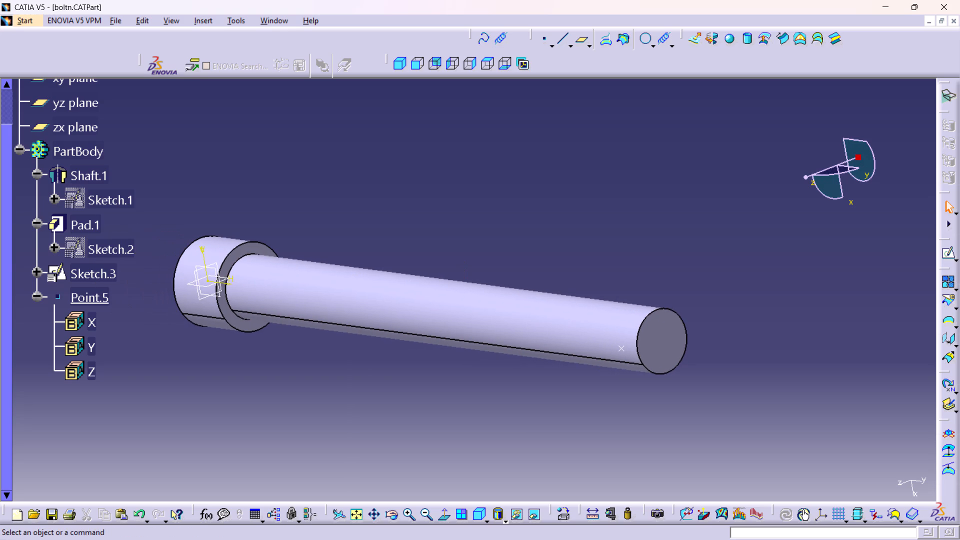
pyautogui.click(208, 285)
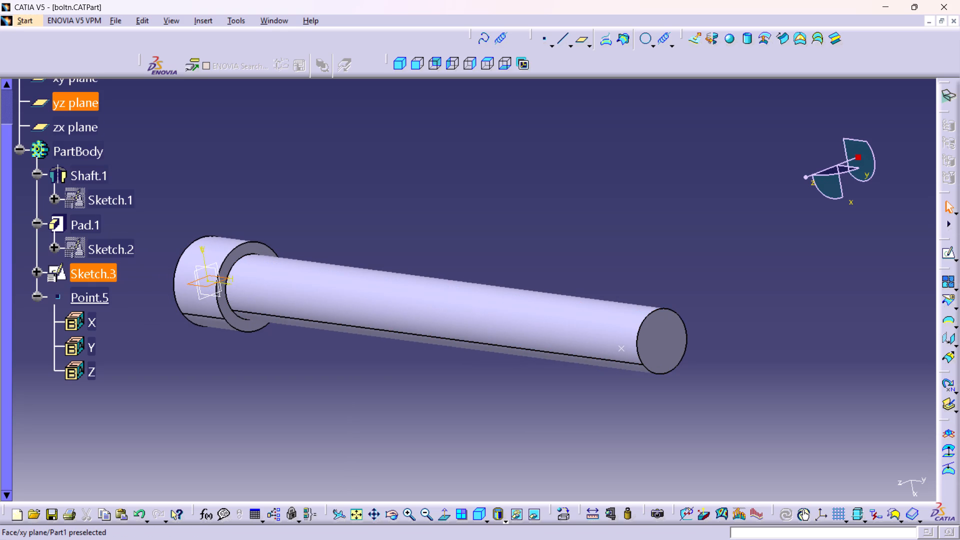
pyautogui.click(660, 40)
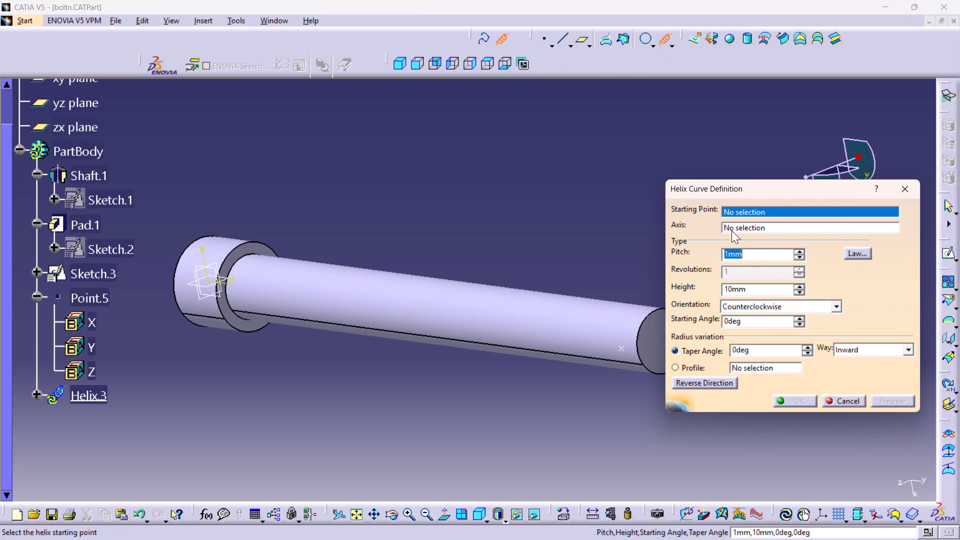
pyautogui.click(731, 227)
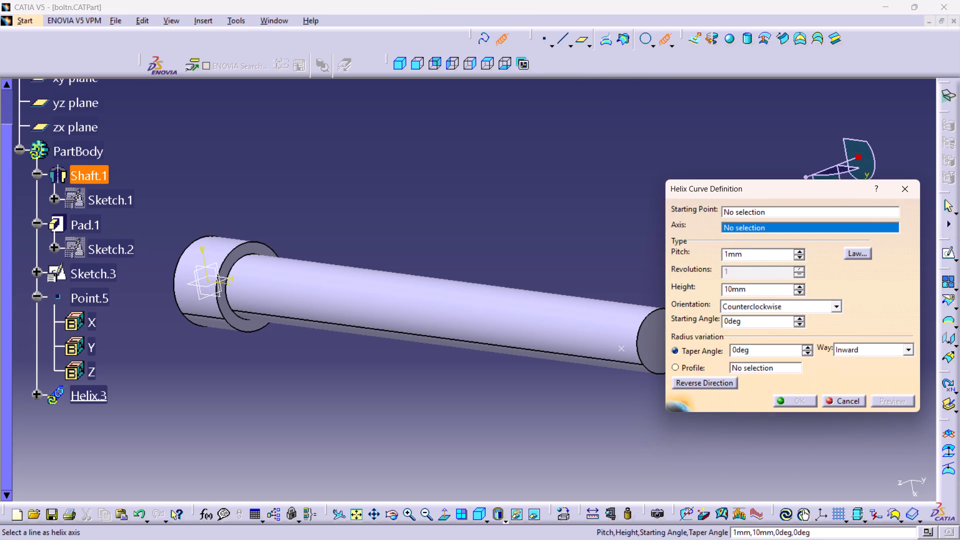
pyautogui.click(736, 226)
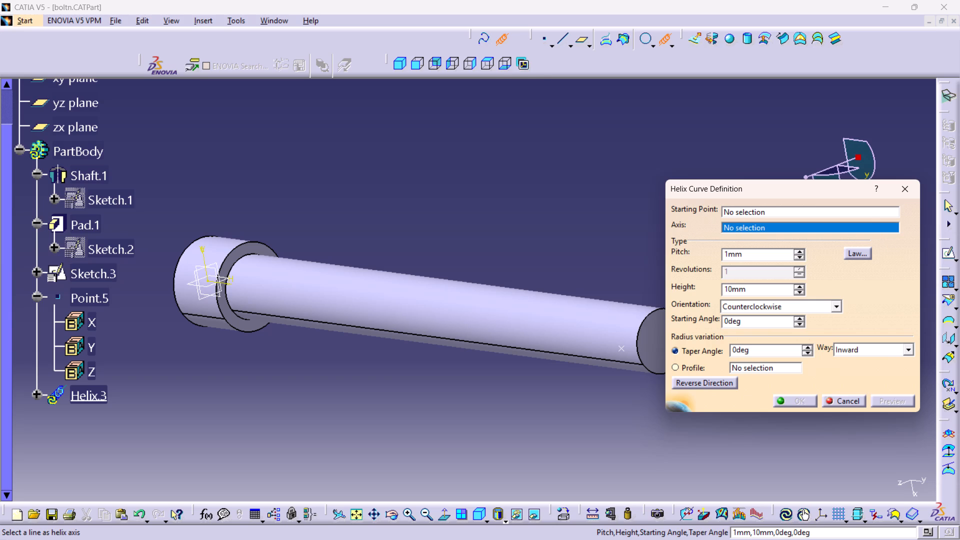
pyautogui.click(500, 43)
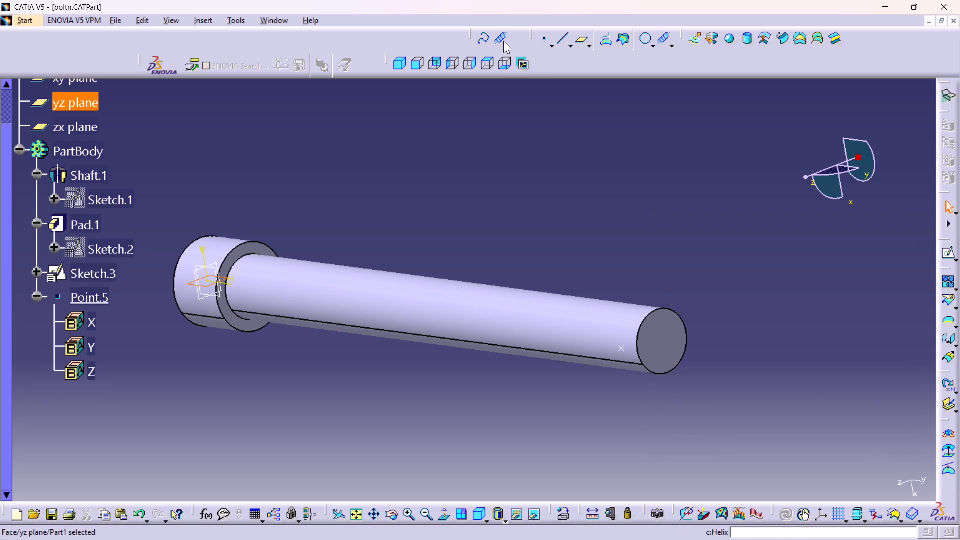
# Start a new helix curve from Point.5 with a pitch of 2 mm and a height of 34 mm.
pyautogui.click(501, 38)
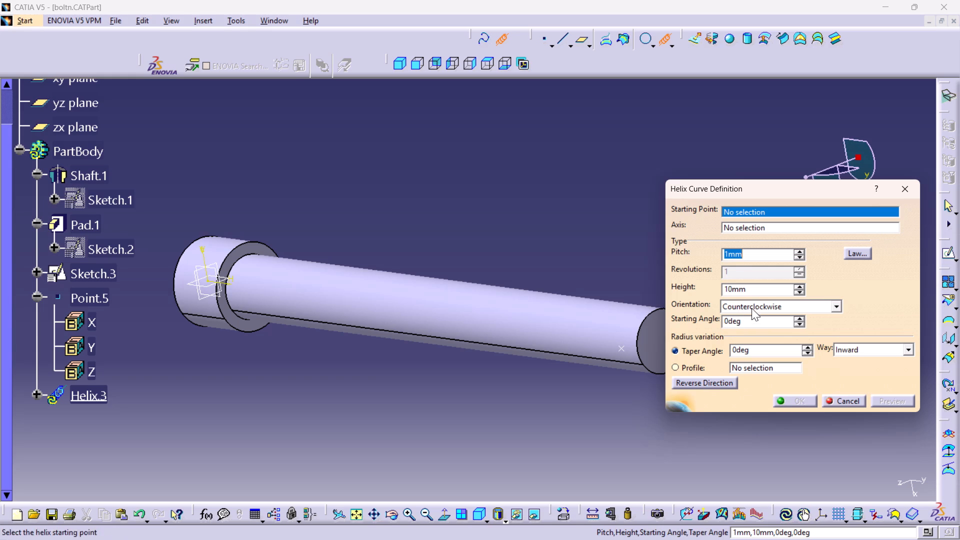
pyautogui.click(622, 351)
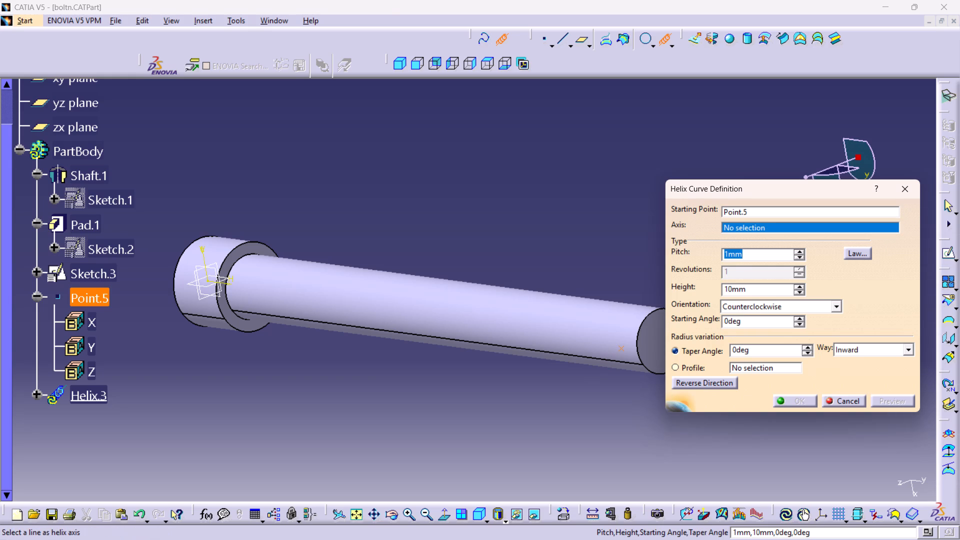
pyautogui.click(211, 289)
pyautogui.tripleClick(211, 289)
pyautogui.tripleClick(211, 289)
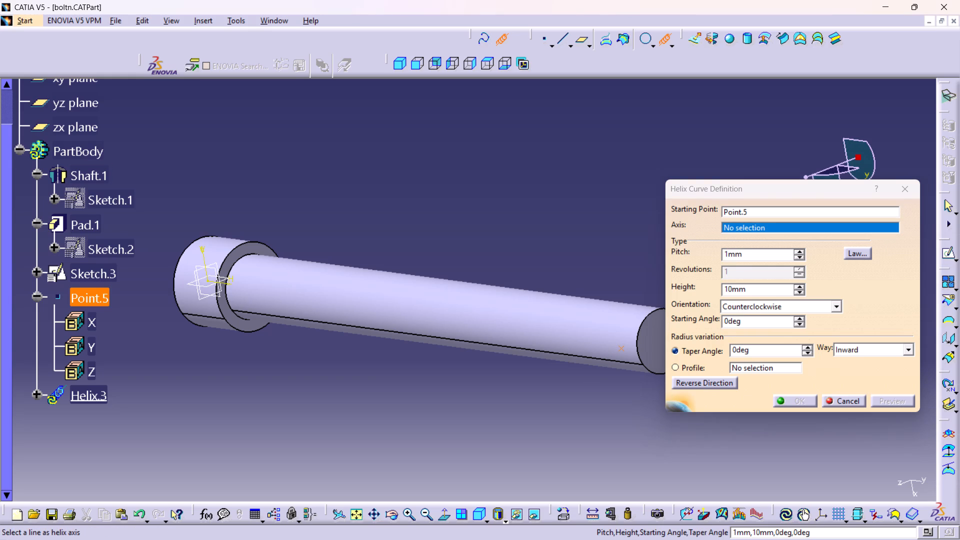
pyautogui.tripleClick(211, 289)
pyautogui.tripleClick(211, 289)
pyautogui.click(211, 289)
pyautogui.moveTo(408, 223); pyautogui.dragTo(424, 254, button='middle')
pyautogui.rightClick(408, 223)
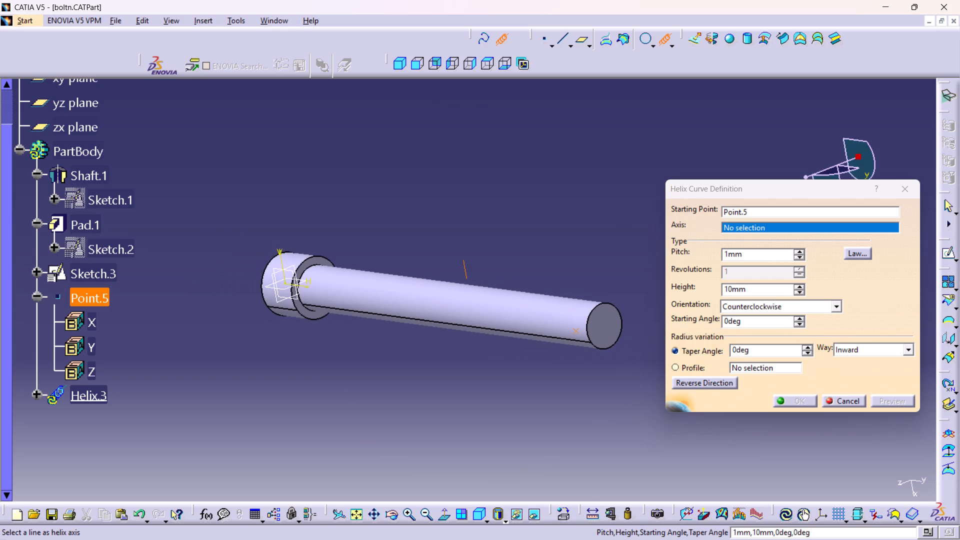
pyautogui.moveTo(424, 254); pyautogui.dragTo(419, 250, button='middle')
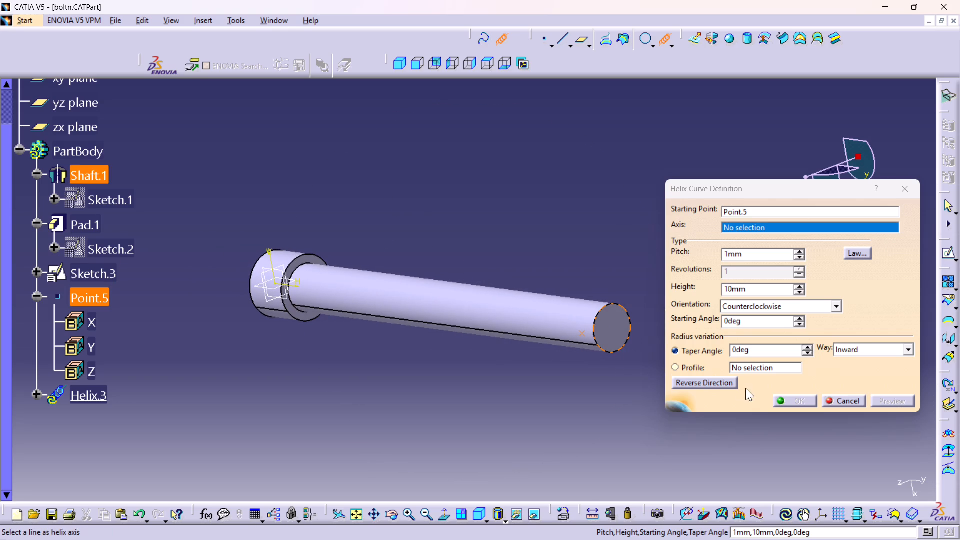
pyautogui.moveTo(755, 256); pyautogui.dragTo(692, 264)
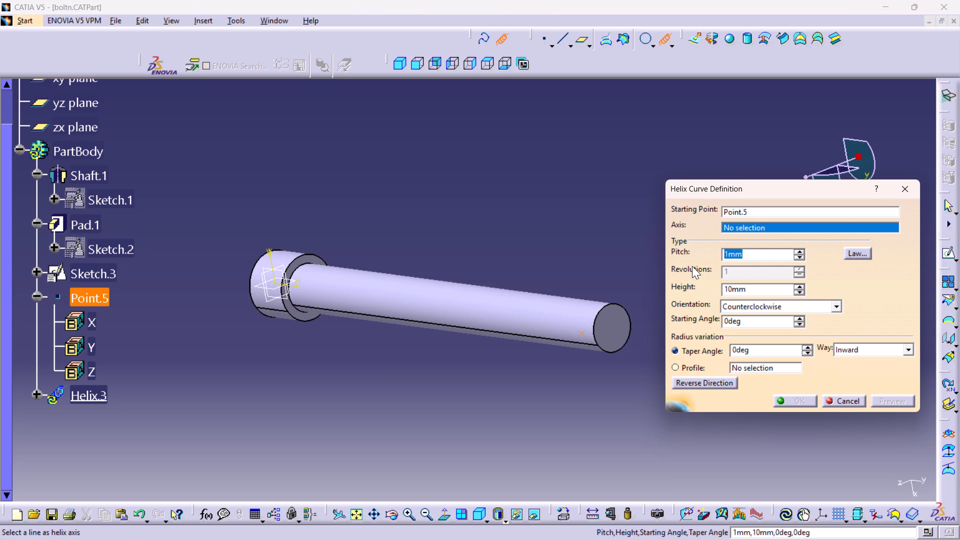
pyautogui.press('2')
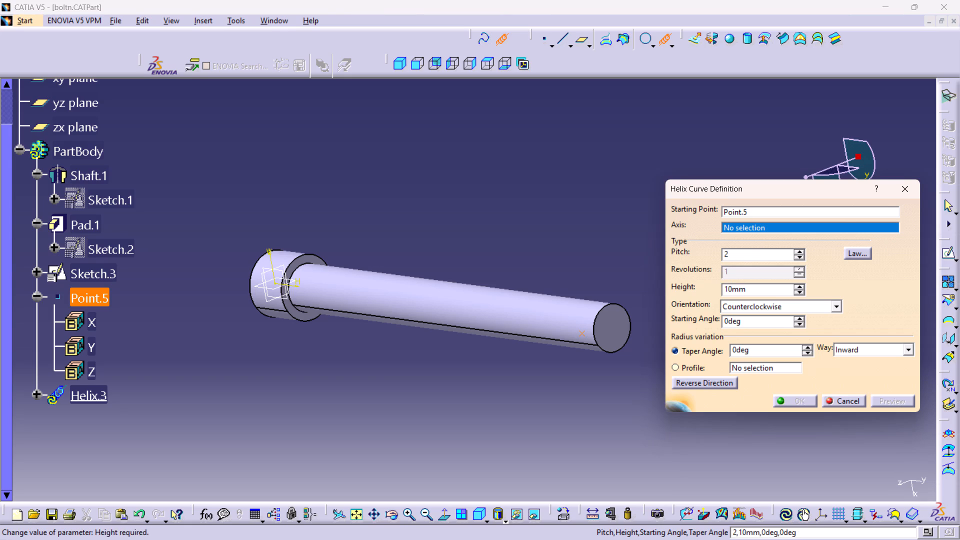
pyautogui.moveTo(769, 286); pyautogui.dragTo(682, 298)
pyautogui.write('34')
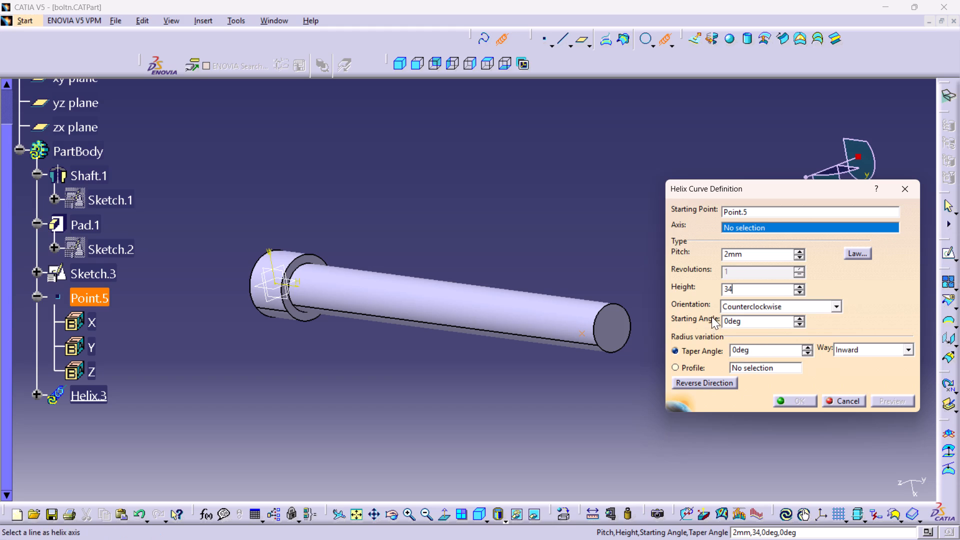
pyautogui.click(736, 321)
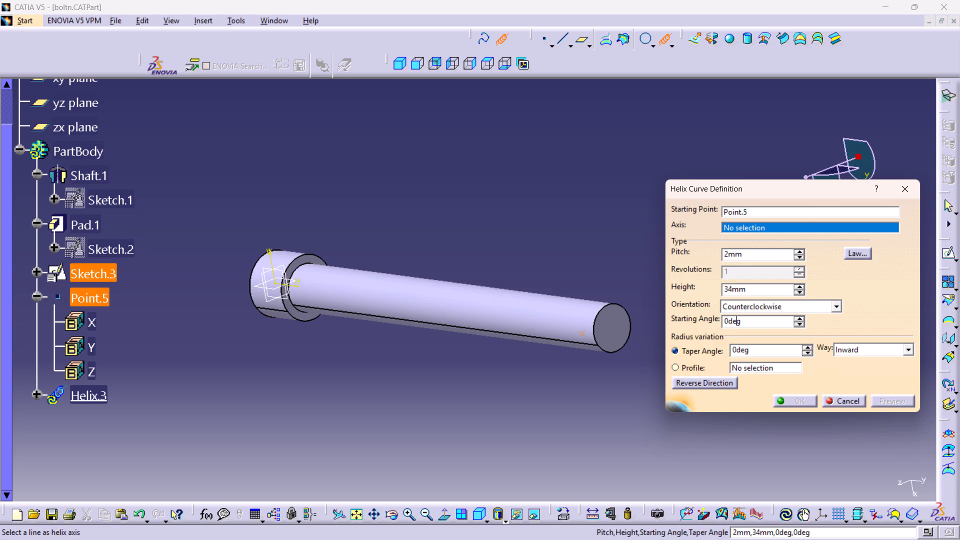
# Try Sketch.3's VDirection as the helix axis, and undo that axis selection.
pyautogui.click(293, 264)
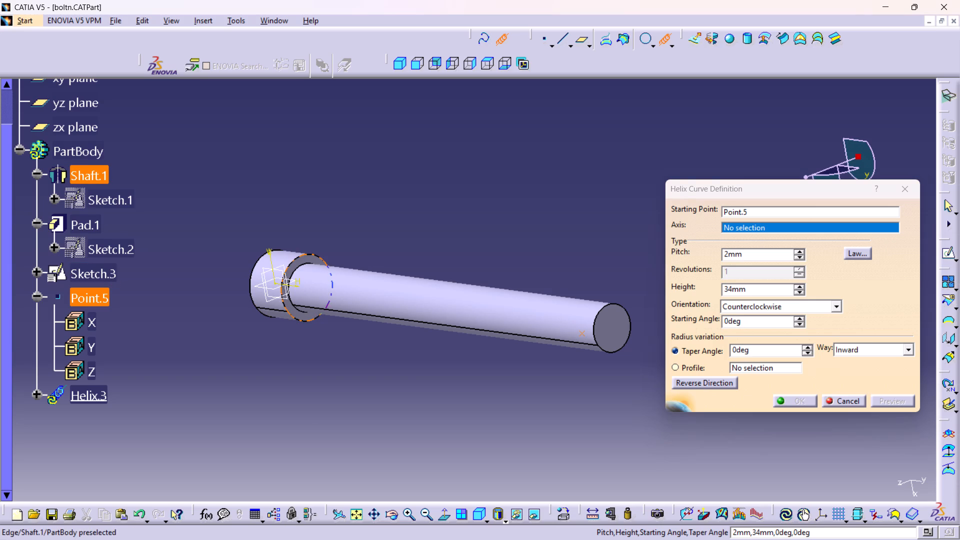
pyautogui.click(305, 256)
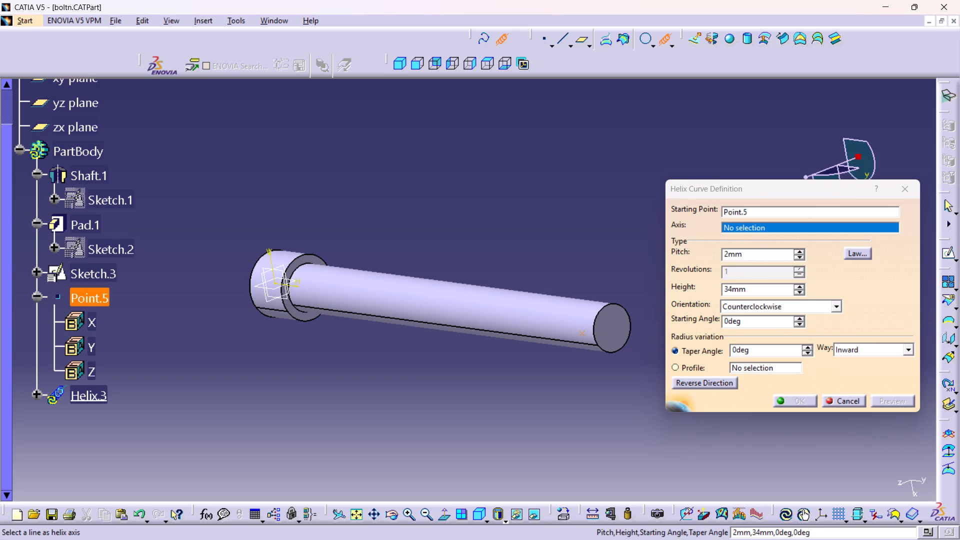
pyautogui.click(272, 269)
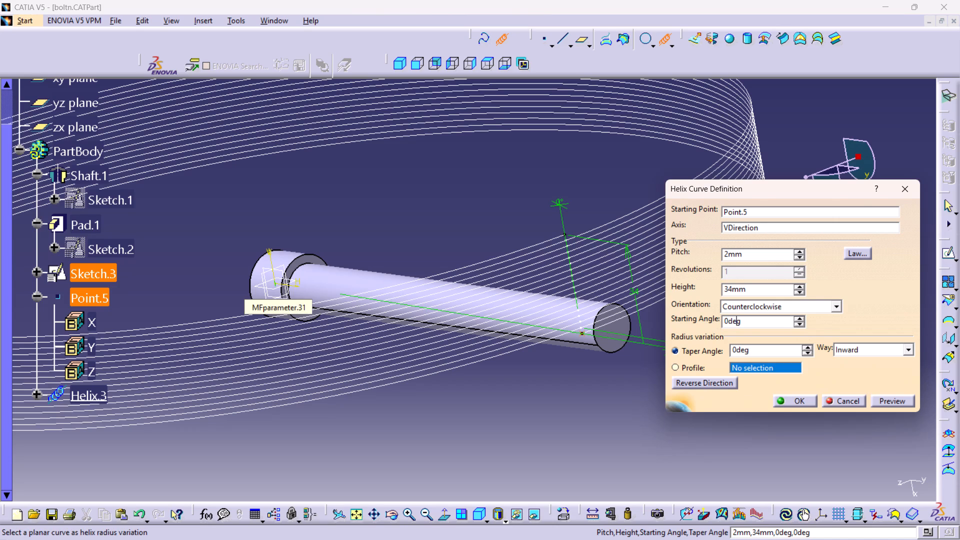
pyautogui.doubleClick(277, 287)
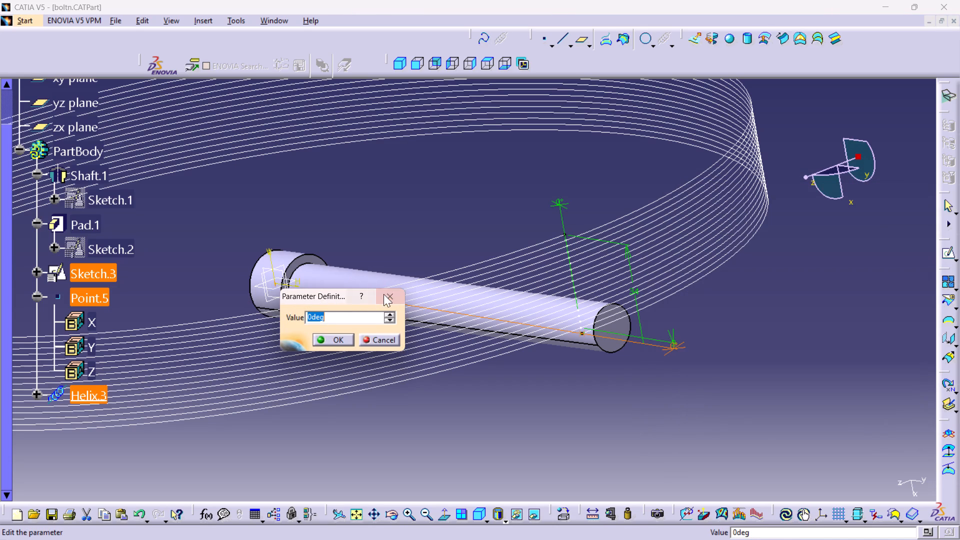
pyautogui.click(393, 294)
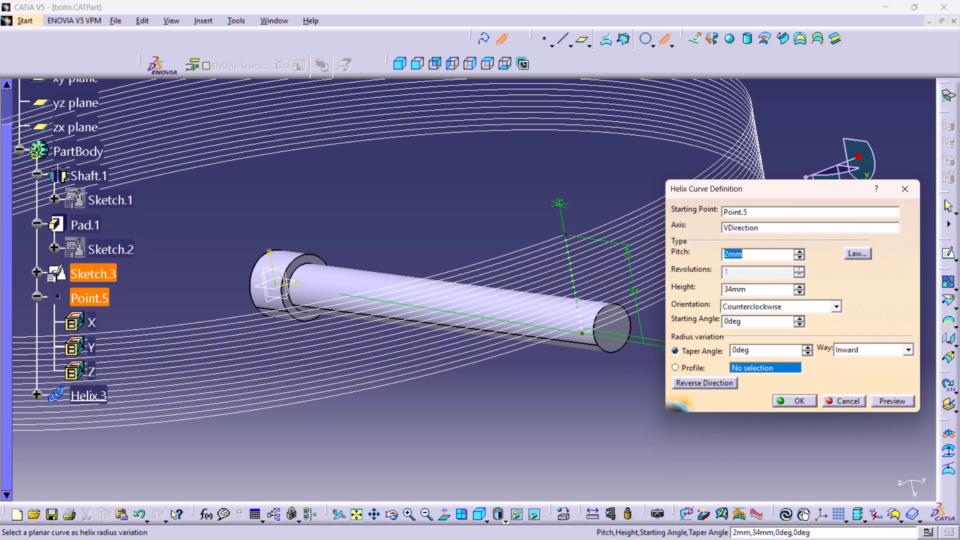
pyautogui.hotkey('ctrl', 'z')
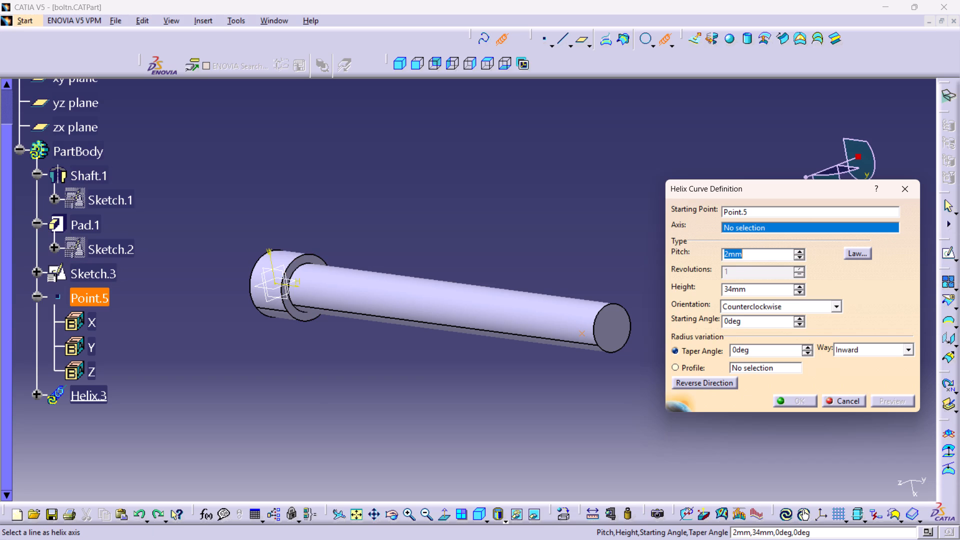
# Set the helix axis to the Y Axis.
pyautogui.moveTo(263, 279); pyautogui.dragTo(362, 288, button='middle')
pyautogui.moveTo(263, 279); pyautogui.dragTo(323, 288, button='right')
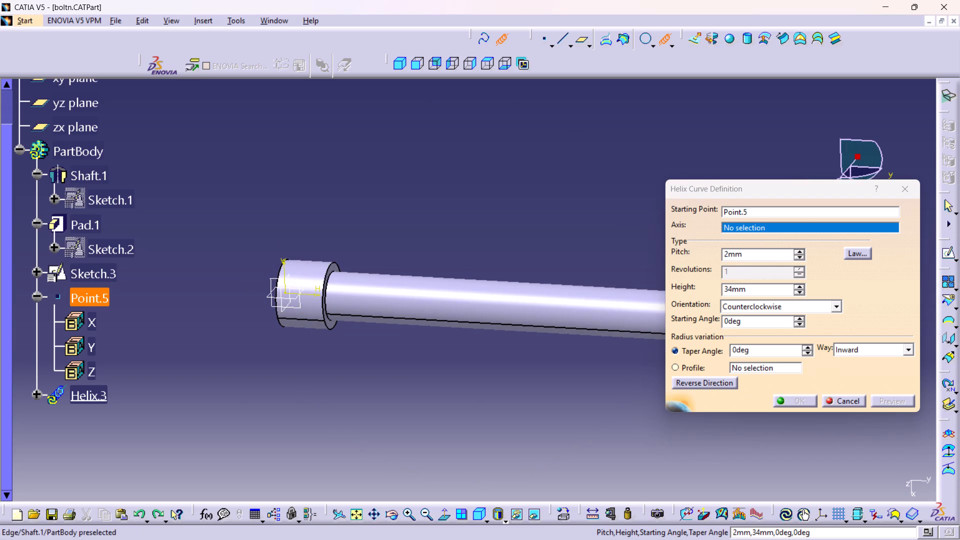
pyautogui.moveTo(272, 313); pyautogui.dragTo(350, 324, button='middle')
pyautogui.moveTo(272, 313); pyautogui.dragTo(344, 320, button='right')
pyautogui.moveTo(368, 310); pyautogui.dragTo(366, 296, button='middle')
pyautogui.rightClick(368, 310)
pyautogui.scroll(1, 368, 305)
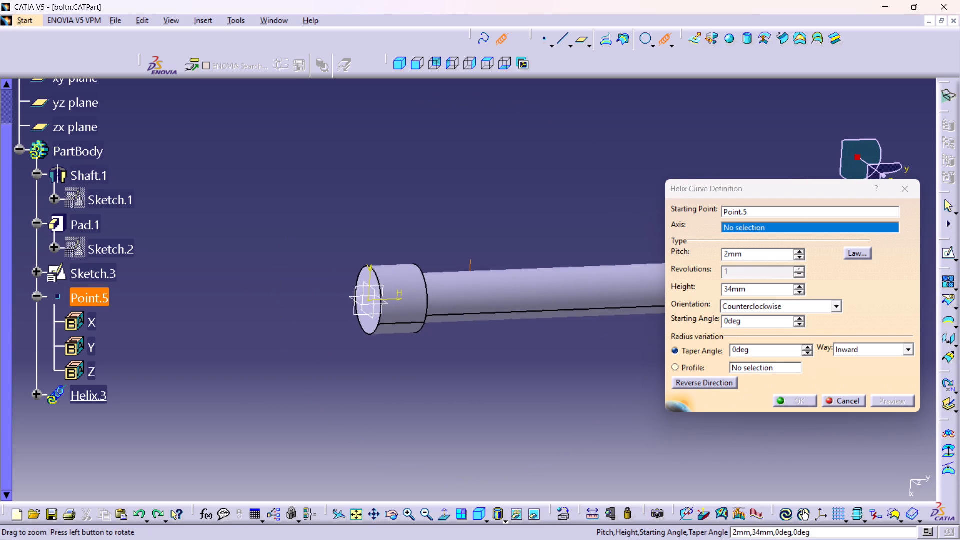
pyautogui.moveTo(366, 296); pyautogui.dragTo(321, 188, button='middle')
pyautogui.moveTo(262, 257); pyautogui.dragTo(445, 221, button='middle')
pyautogui.scroll(1, 442, 223)
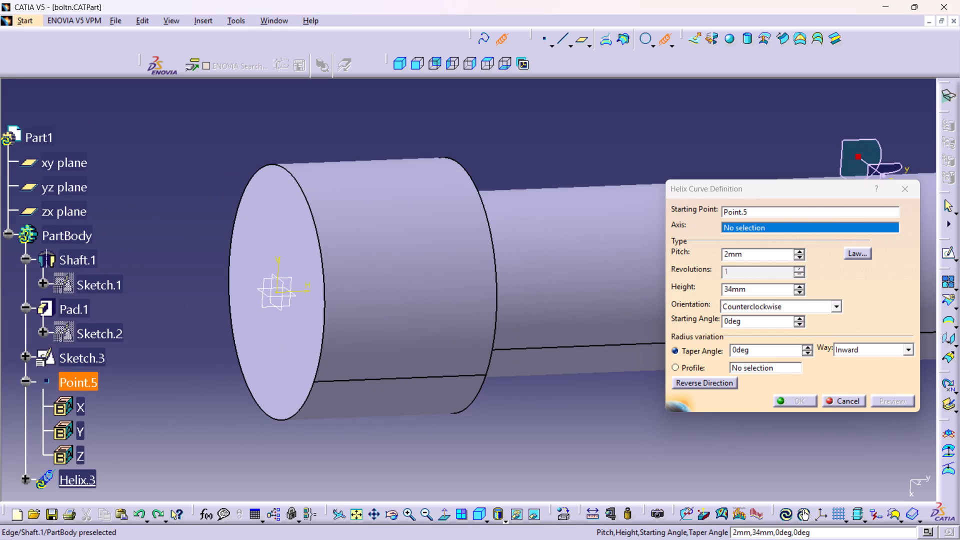
pyautogui.rightClick(746, 225)
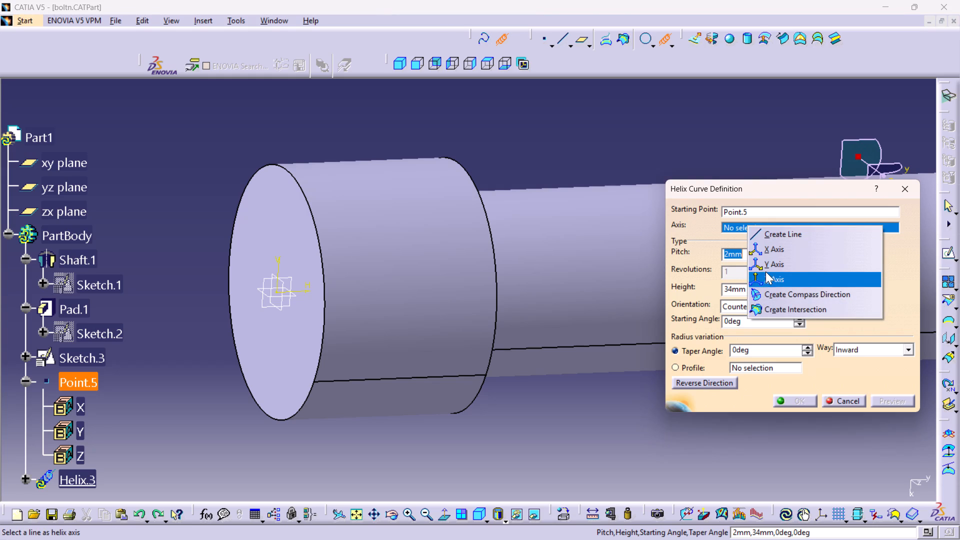
pyautogui.click(764, 266)
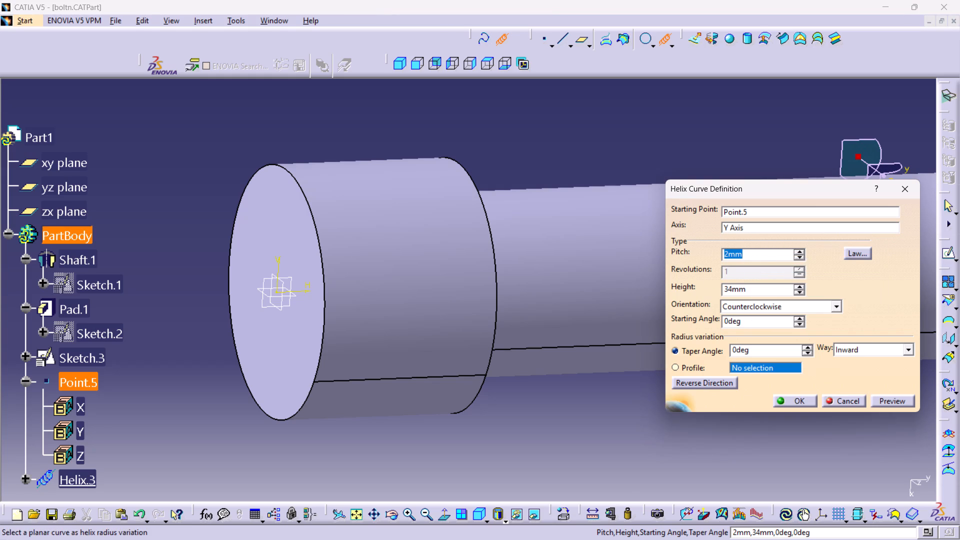
# Reverse the helix direction so it runs along the shank towards the head, set its orientation to Clockwise, and create it.
pyautogui.moveTo(566, 284); pyautogui.dragTo(432, 308, button='middle')
pyautogui.moveTo(566, 284); pyautogui.dragTo(432, 308, button='right')
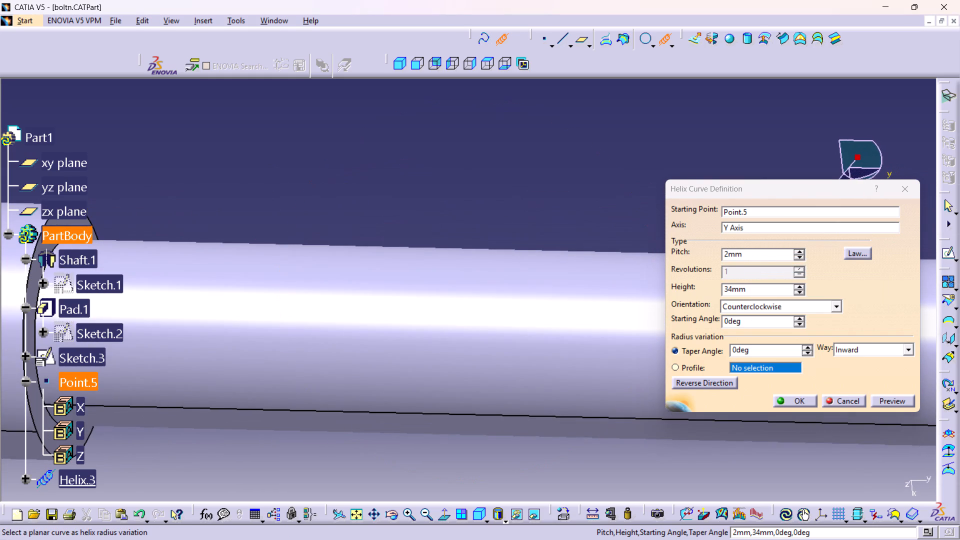
pyautogui.moveTo(478, 253); pyautogui.dragTo(519, 350, button='middle')
pyautogui.rightClick(478, 253)
pyautogui.moveTo(519, 345); pyautogui.dragTo(488, 353, button='middle')
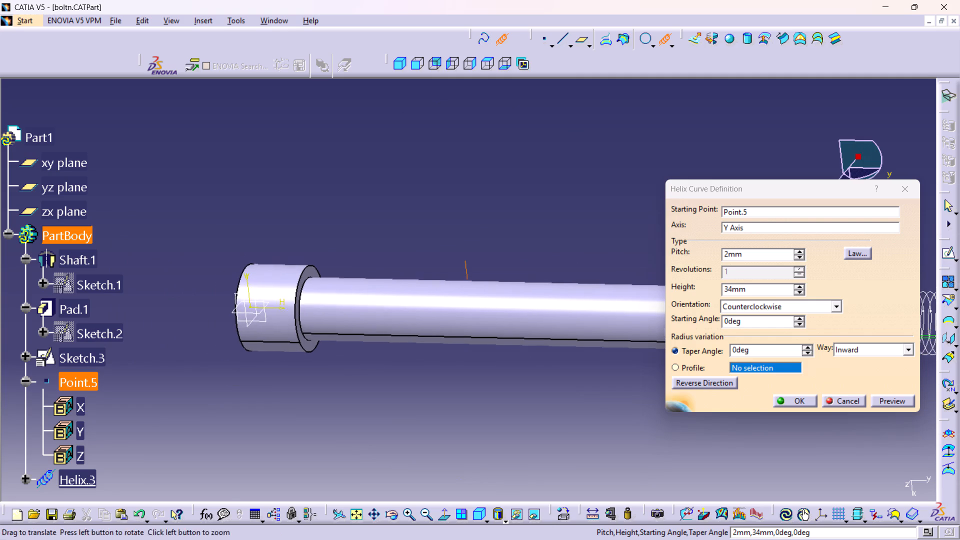
pyautogui.moveTo(488, 353); pyautogui.dragTo(165, 299, button='middle')
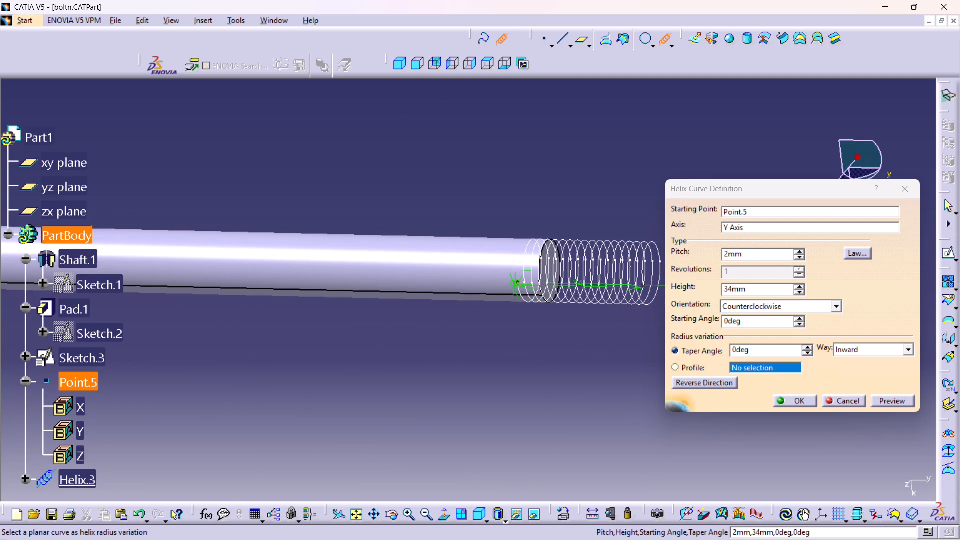
pyautogui.click(683, 380)
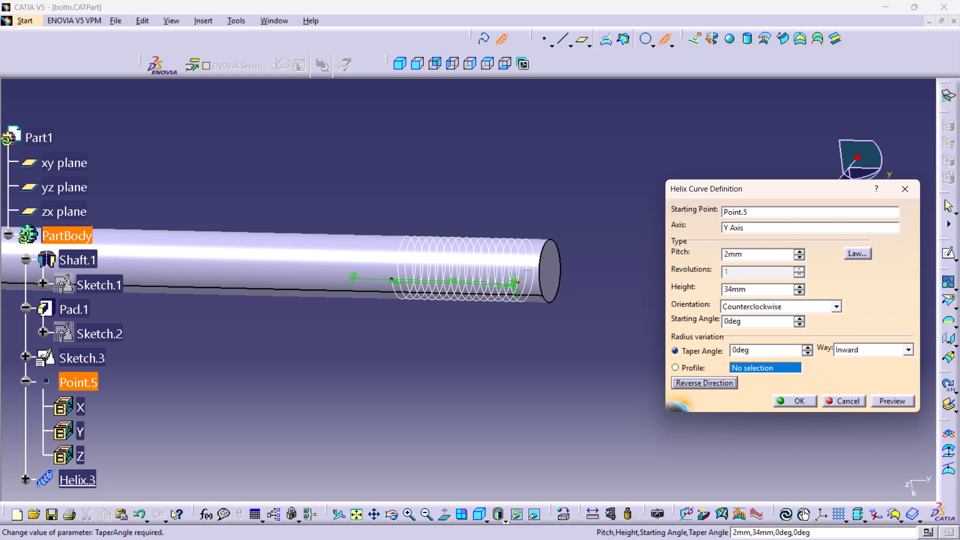
pyautogui.click(802, 307)
pyautogui.click(795, 333)
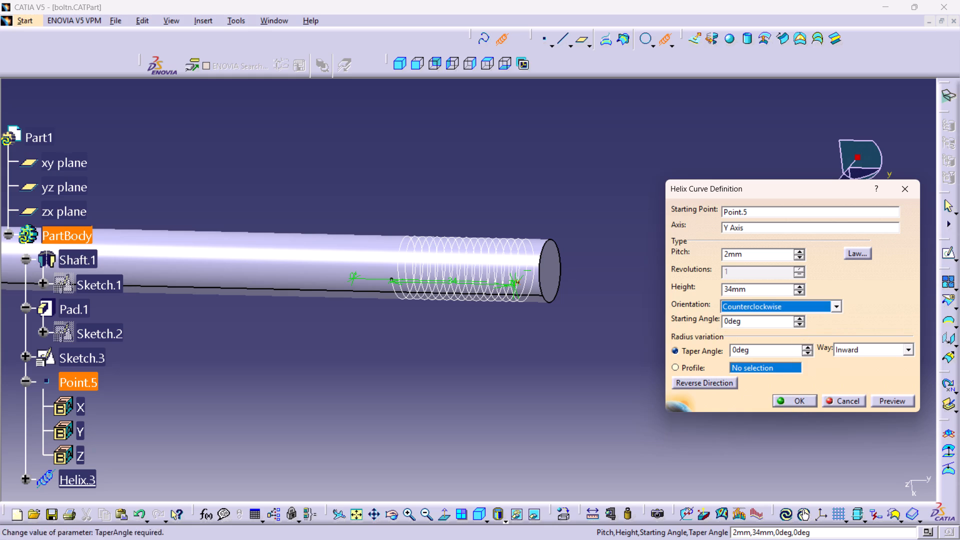
pyautogui.click(778, 307)
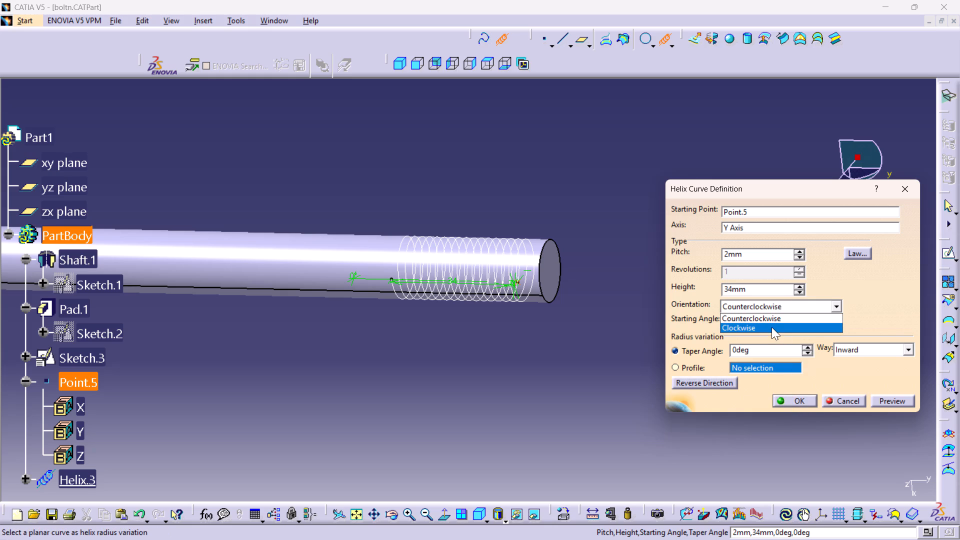
pyautogui.click(769, 329)
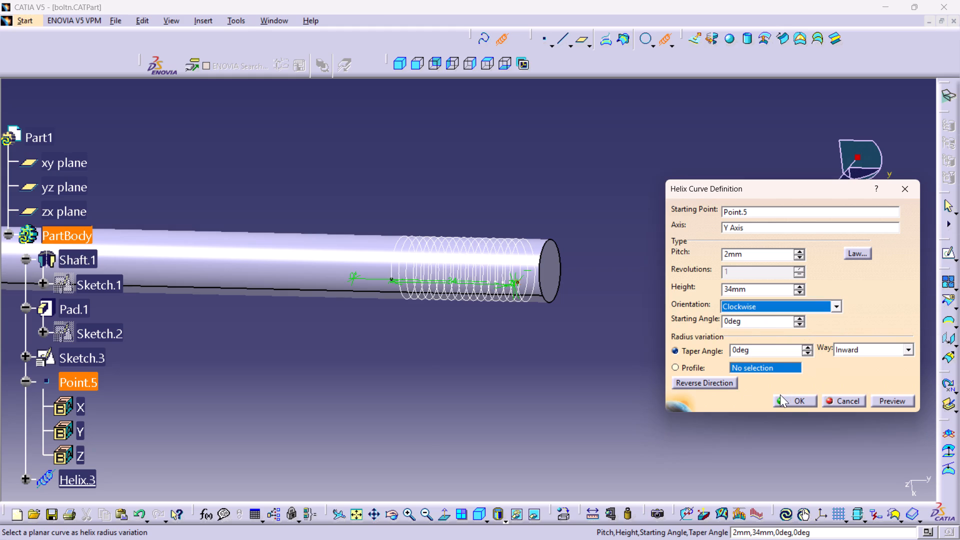
pyautogui.click(780, 396)
pyautogui.click(553, 405)
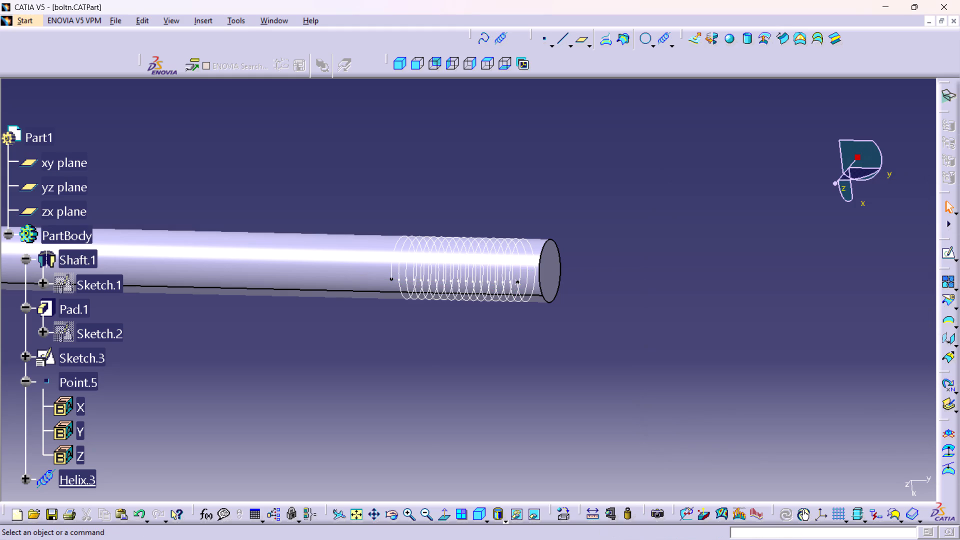
# Start a centre-and-radius circle at Point.5 supported on the yz plane, with a radius of 0.5 mm.
pyautogui.click(517, 284)
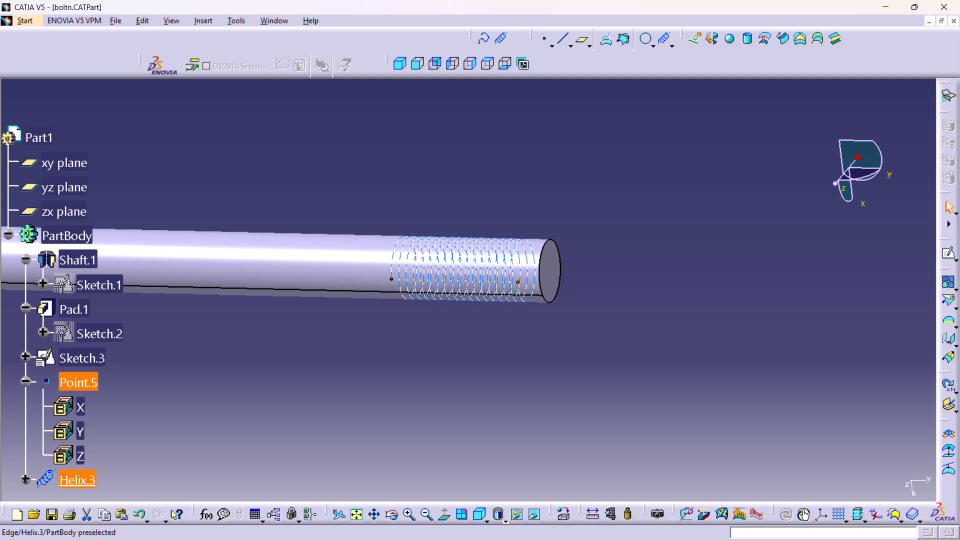
pyautogui.click(644, 39)
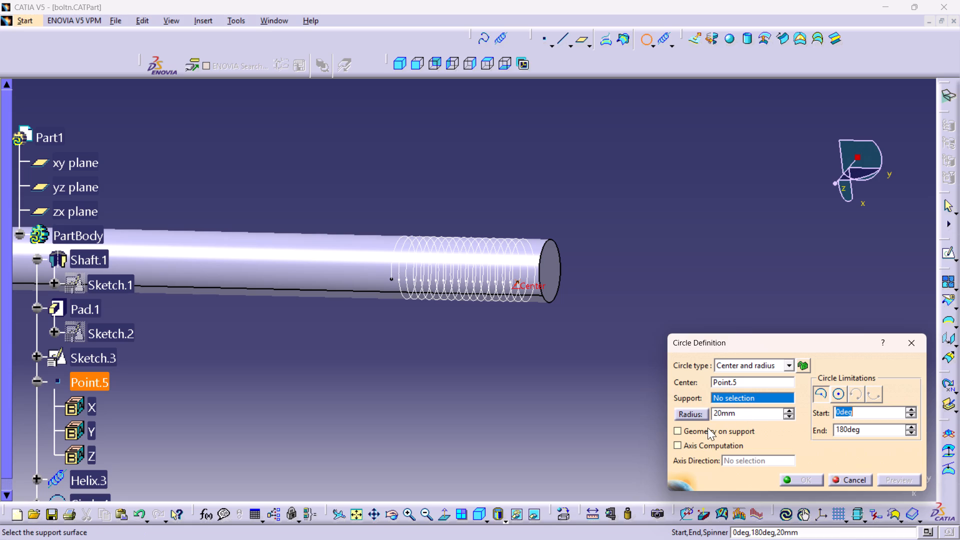
pyautogui.moveTo(417, 323); pyautogui.dragTo(591, 306, button='middle')
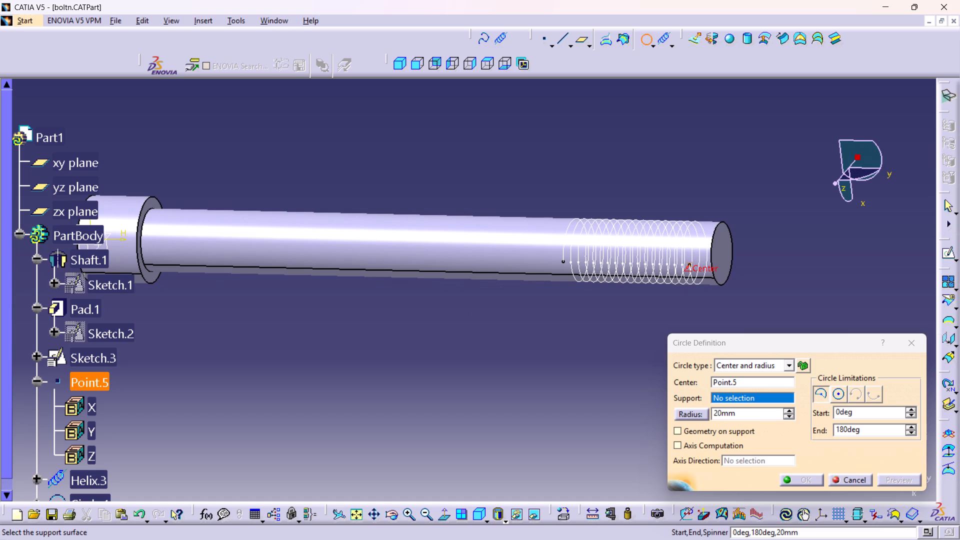
pyautogui.moveTo(410, 319); pyautogui.dragTo(495, 318, button='middle')
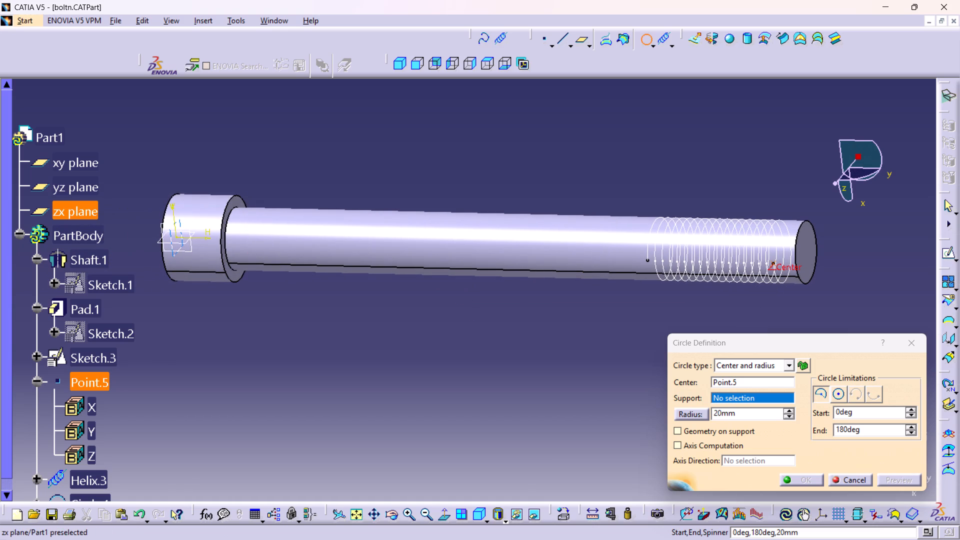
pyautogui.click(187, 241)
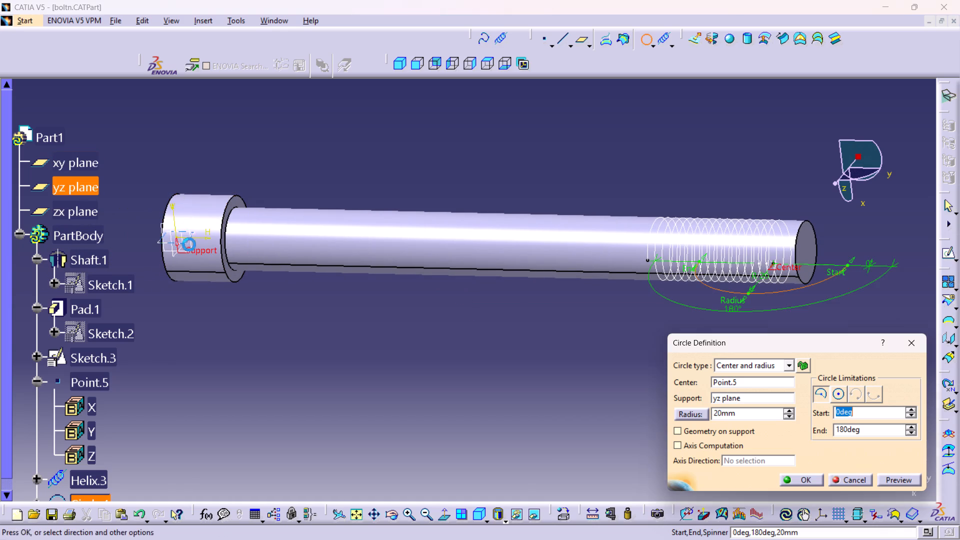
pyautogui.moveTo(336, 283); pyautogui.dragTo(211, 305, button='middle')
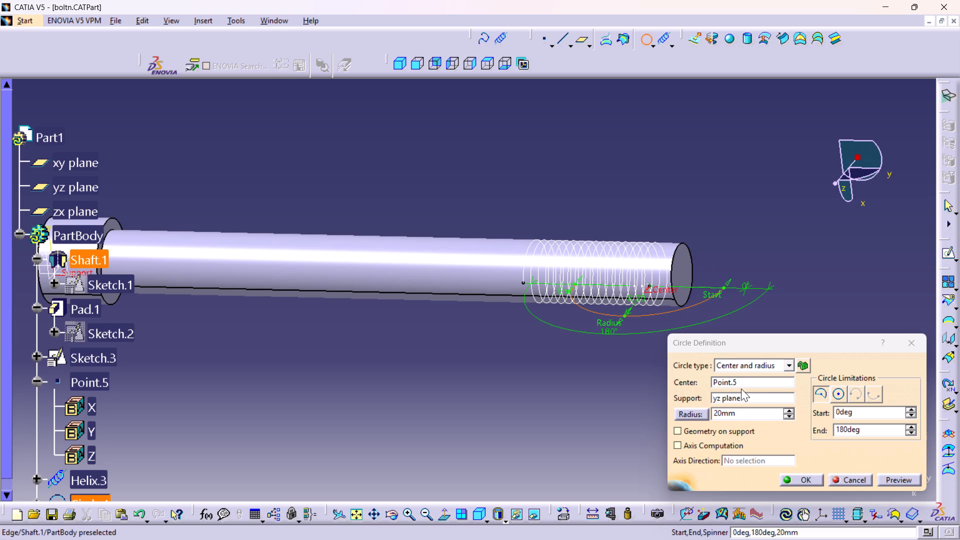
pyautogui.moveTo(745, 413); pyautogui.dragTo(694, 424)
pyautogui.write('0.5')
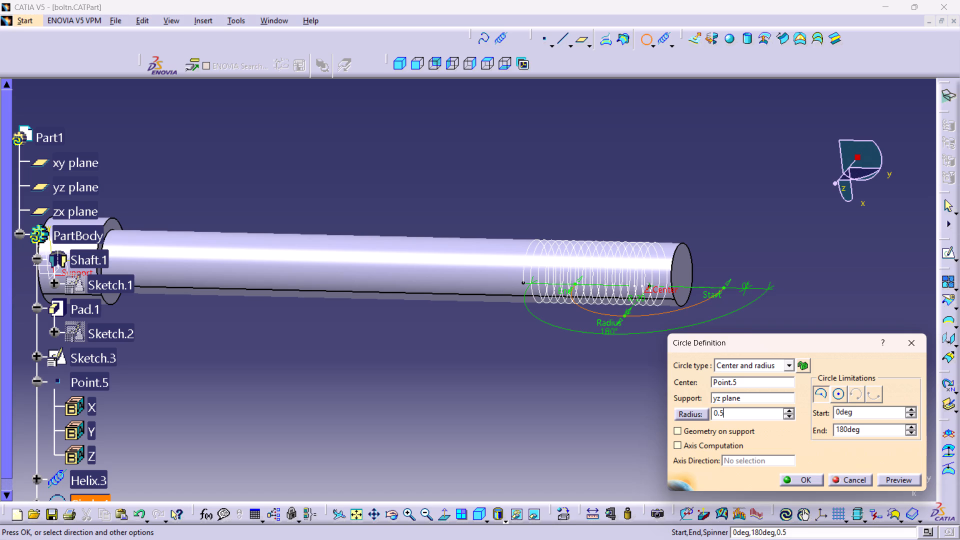
# Change the circle at Point.5 from a part arc to a whole circle, preview it and create it.
pyautogui.moveTo(715, 174); pyautogui.dragTo(713, 194, button='middle')
pyautogui.rightClick(715, 174)
pyautogui.moveTo(712, 194); pyautogui.dragTo(695, 165, button='middle')
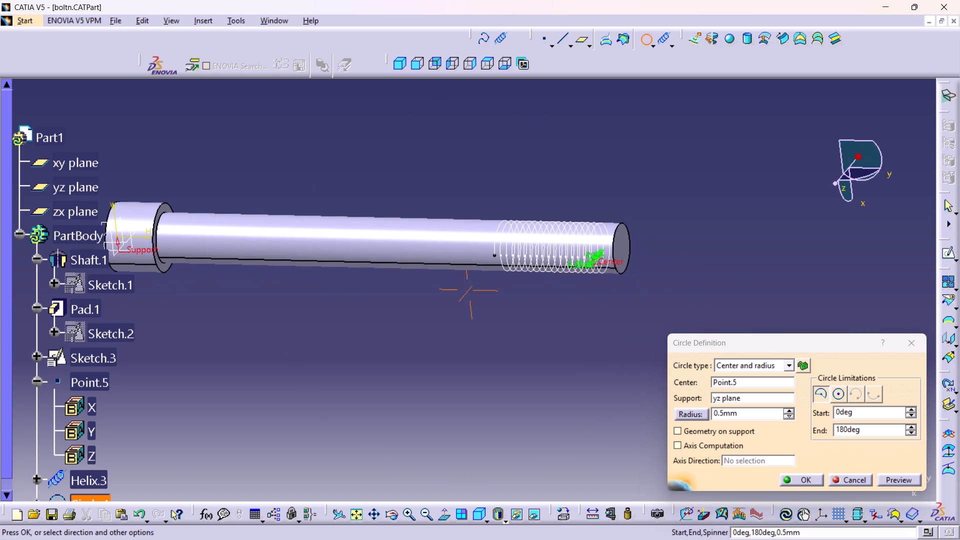
pyautogui.moveTo(695, 165); pyautogui.dragTo(693, 163, button='middle')
pyautogui.click(835, 392)
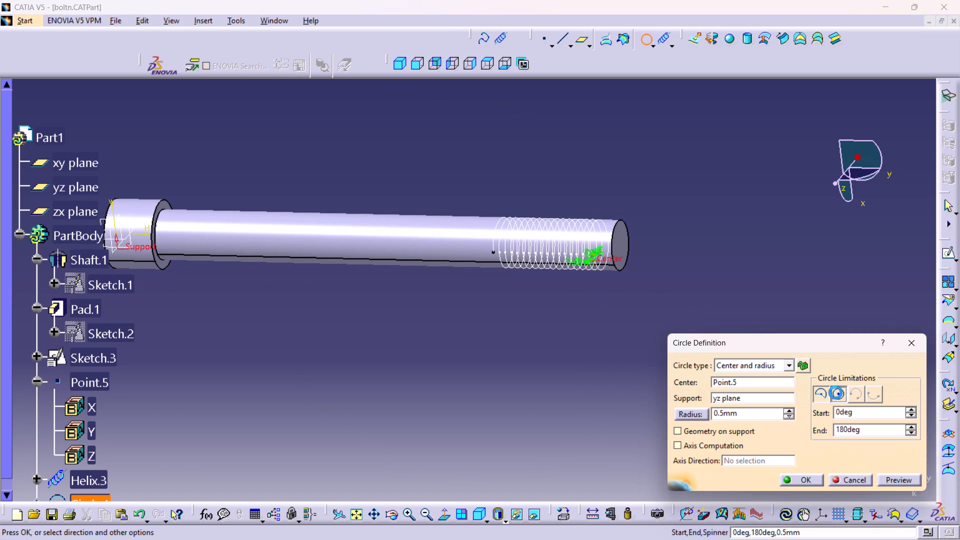
pyautogui.click(819, 393)
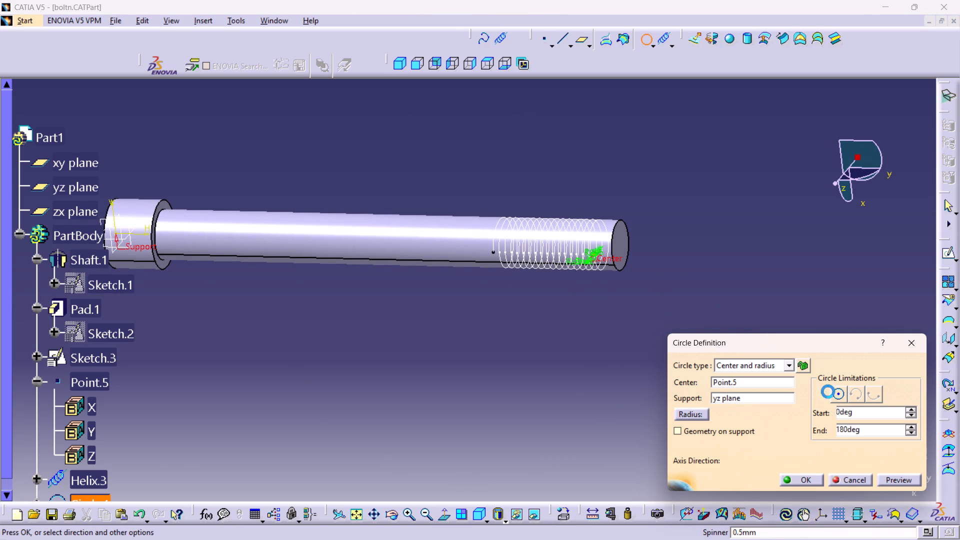
pyautogui.click(839, 396)
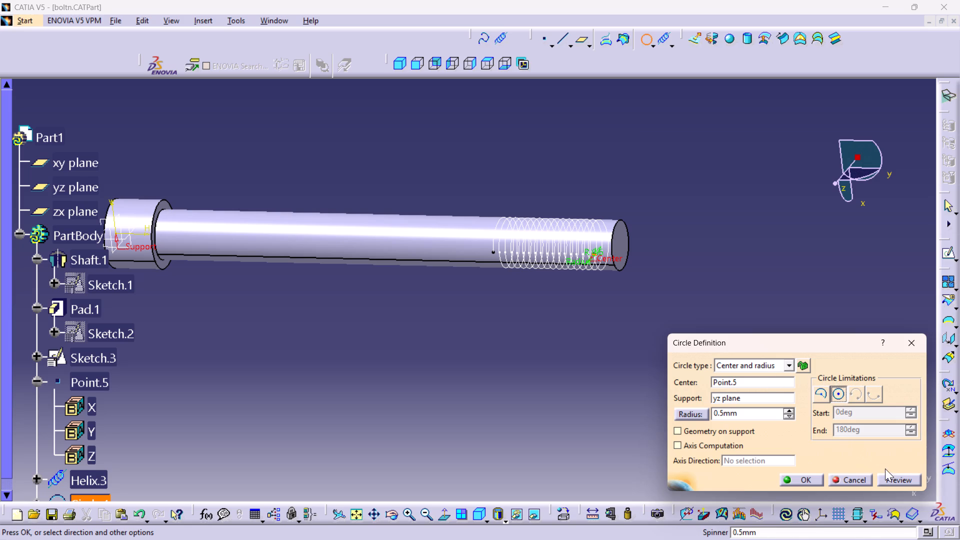
pyautogui.click(894, 479)
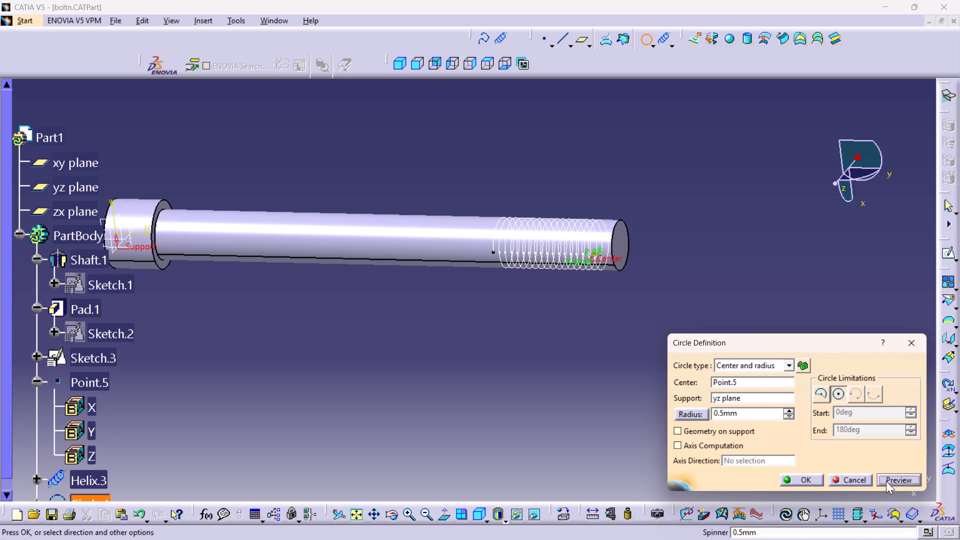
pyautogui.click(891, 476)
pyautogui.click(891, 476)
pyautogui.click(809, 477)
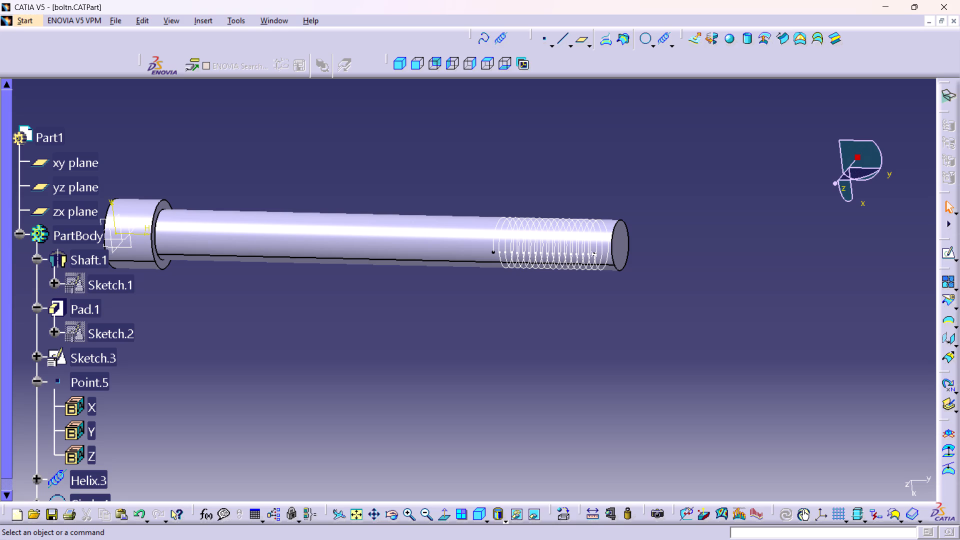
# Save the boltn part.
pyautogui.hotkey('ctrl', 's')
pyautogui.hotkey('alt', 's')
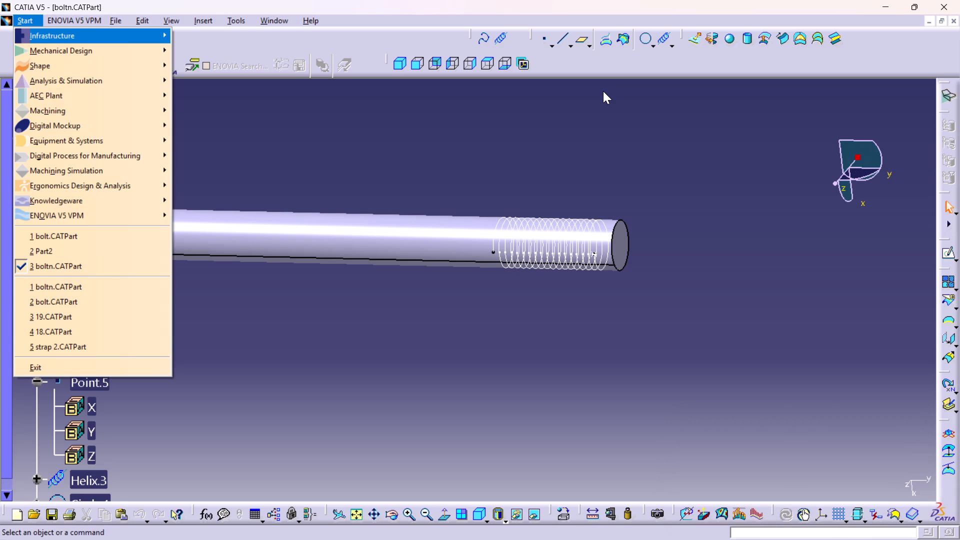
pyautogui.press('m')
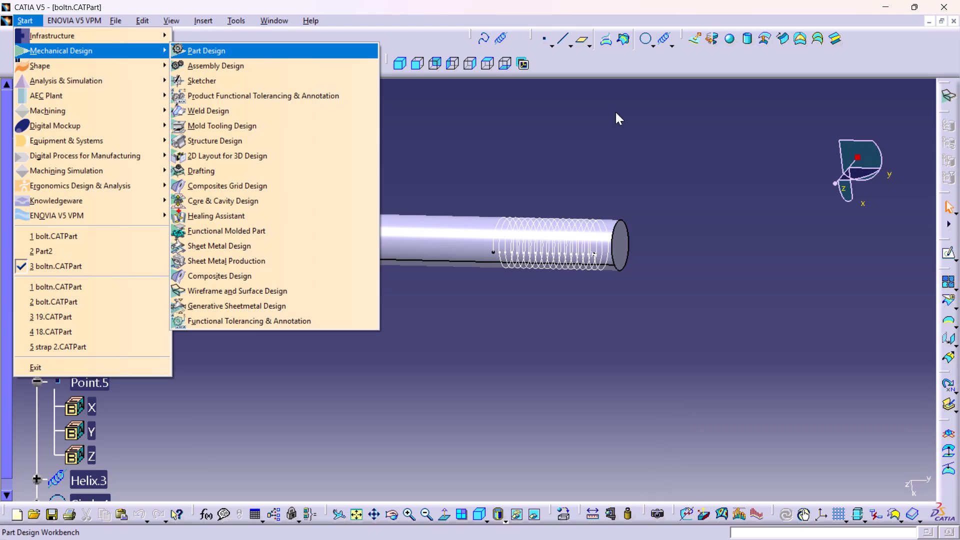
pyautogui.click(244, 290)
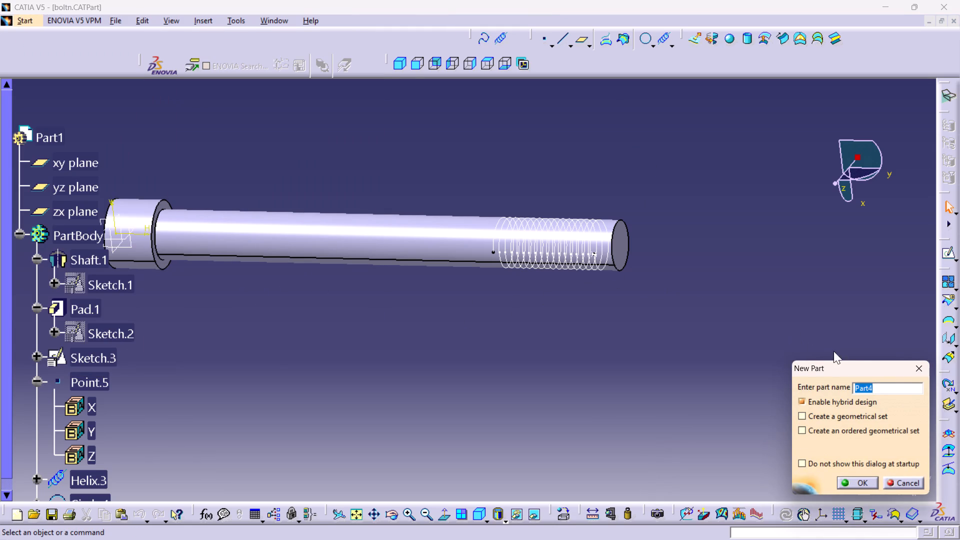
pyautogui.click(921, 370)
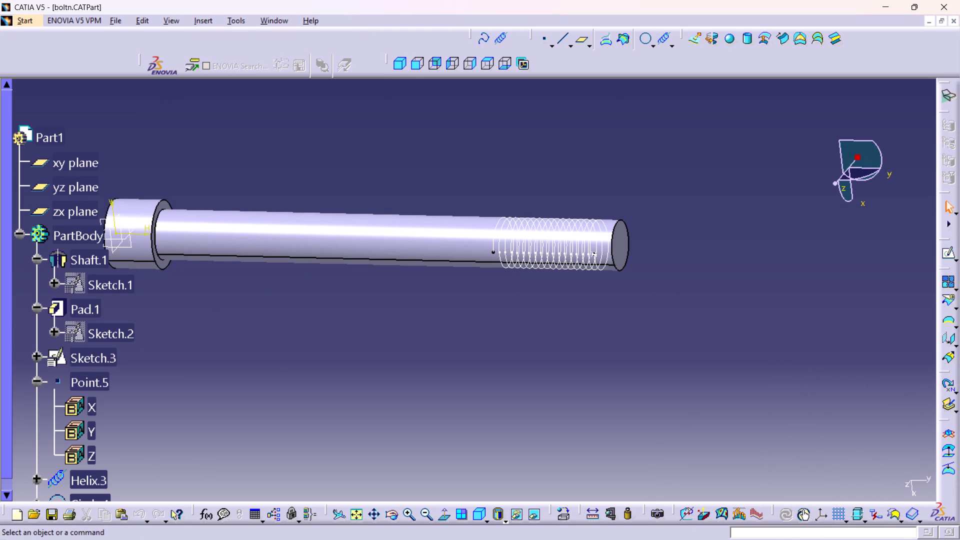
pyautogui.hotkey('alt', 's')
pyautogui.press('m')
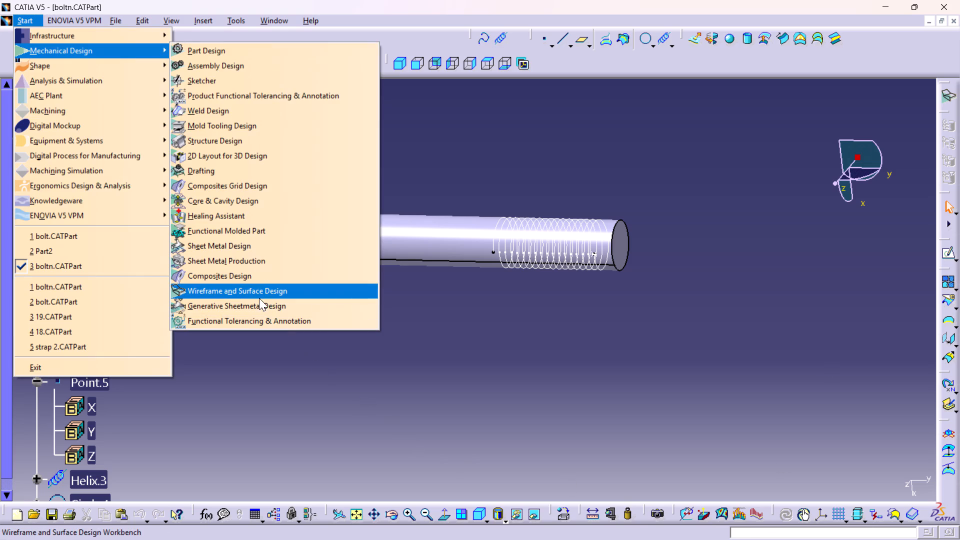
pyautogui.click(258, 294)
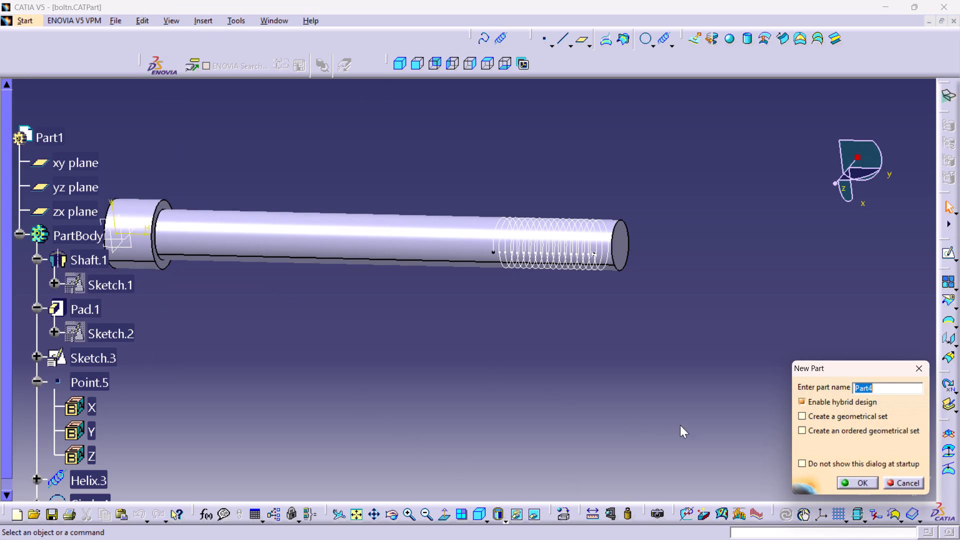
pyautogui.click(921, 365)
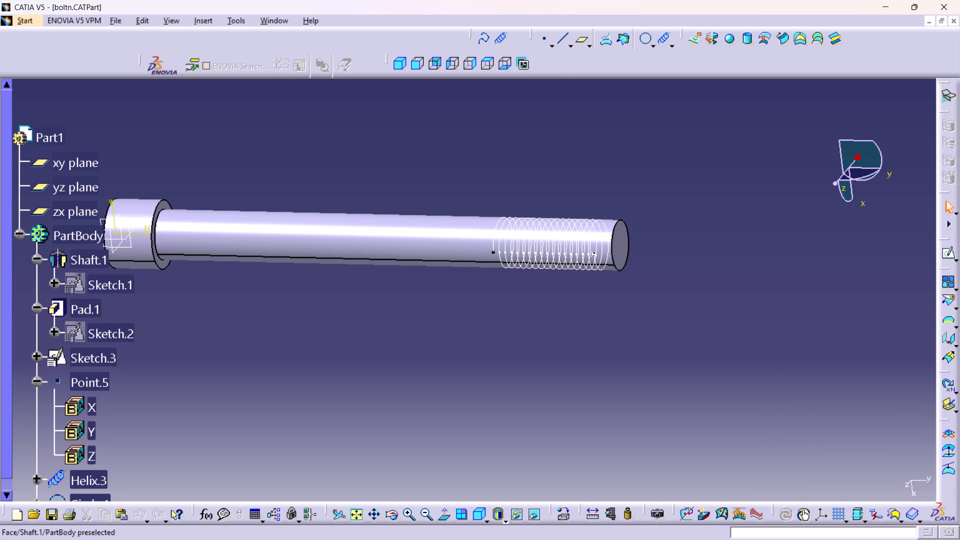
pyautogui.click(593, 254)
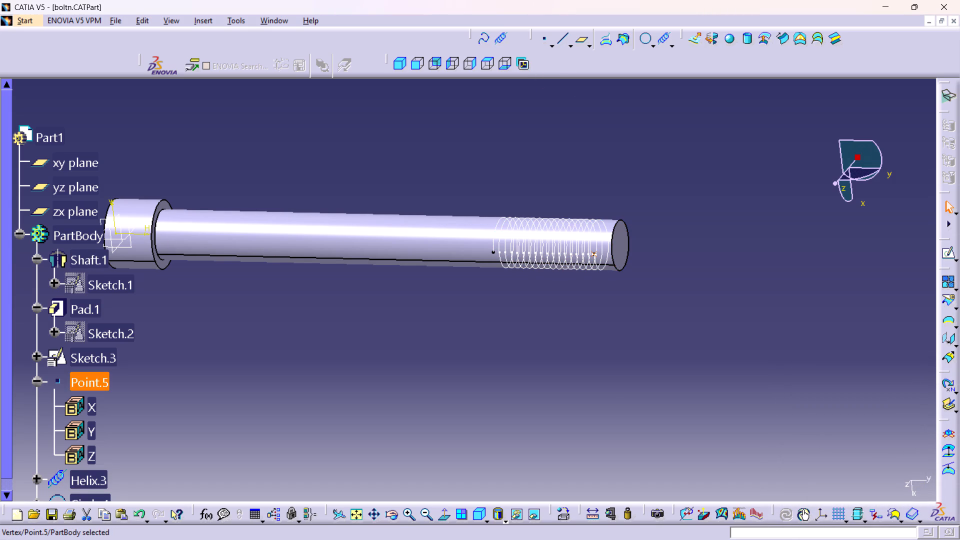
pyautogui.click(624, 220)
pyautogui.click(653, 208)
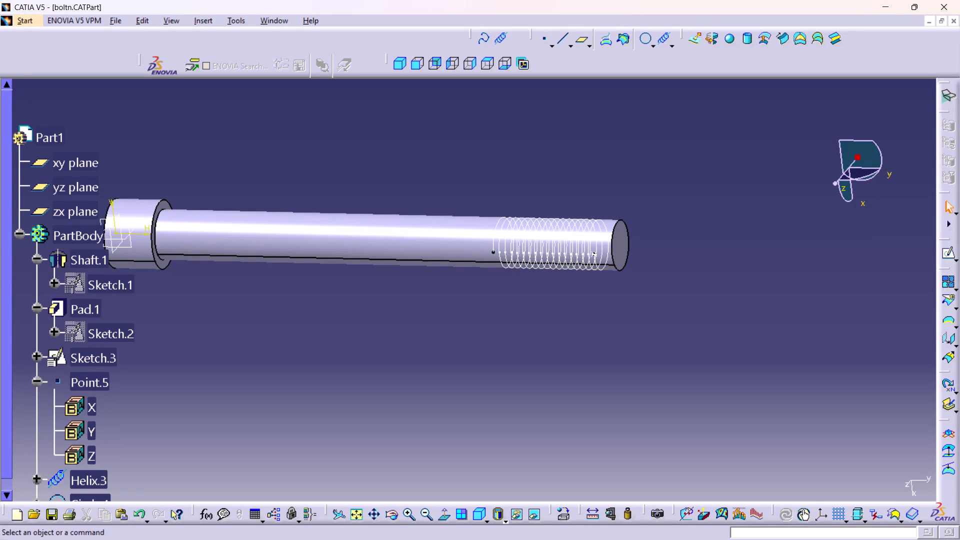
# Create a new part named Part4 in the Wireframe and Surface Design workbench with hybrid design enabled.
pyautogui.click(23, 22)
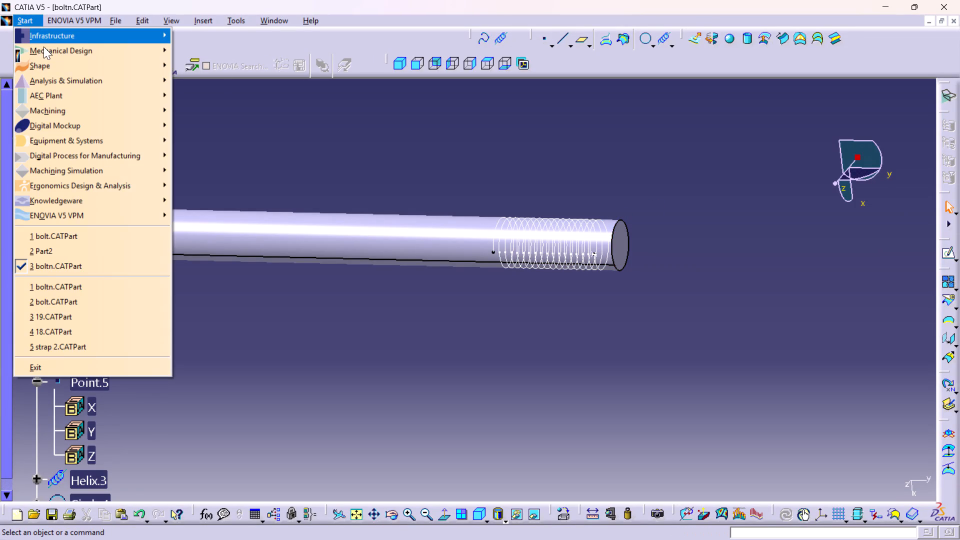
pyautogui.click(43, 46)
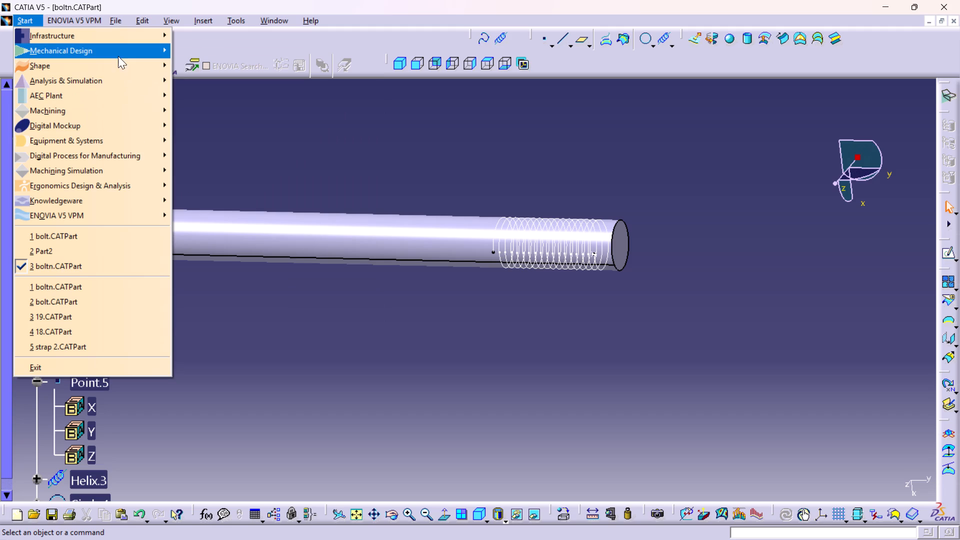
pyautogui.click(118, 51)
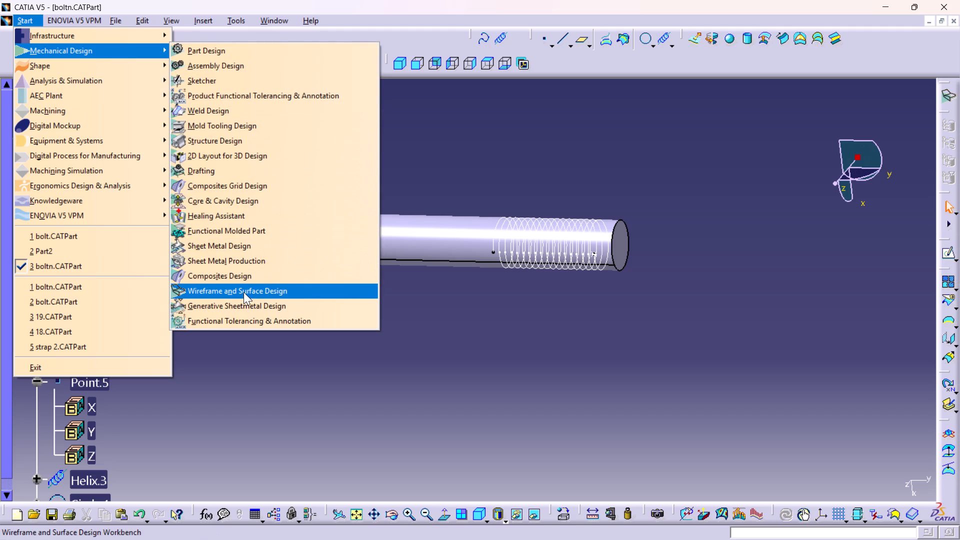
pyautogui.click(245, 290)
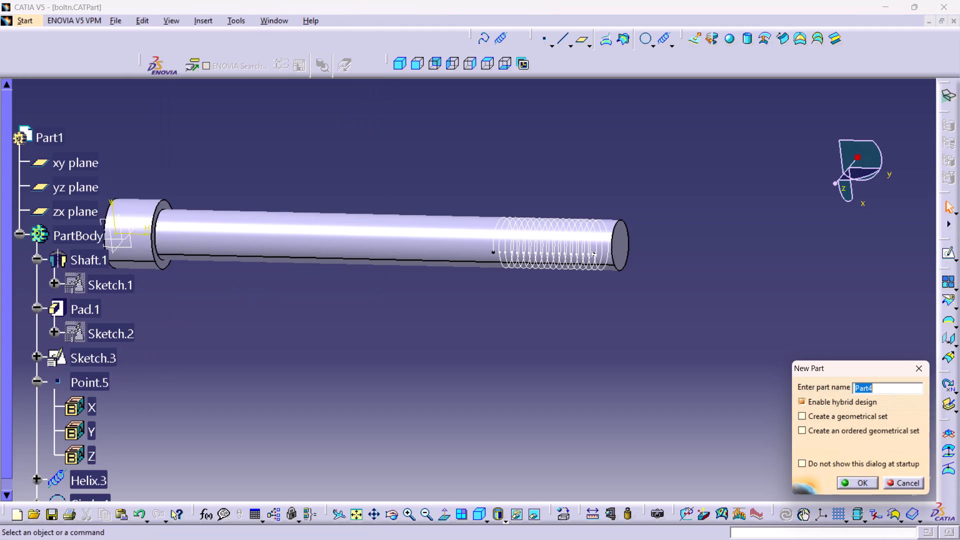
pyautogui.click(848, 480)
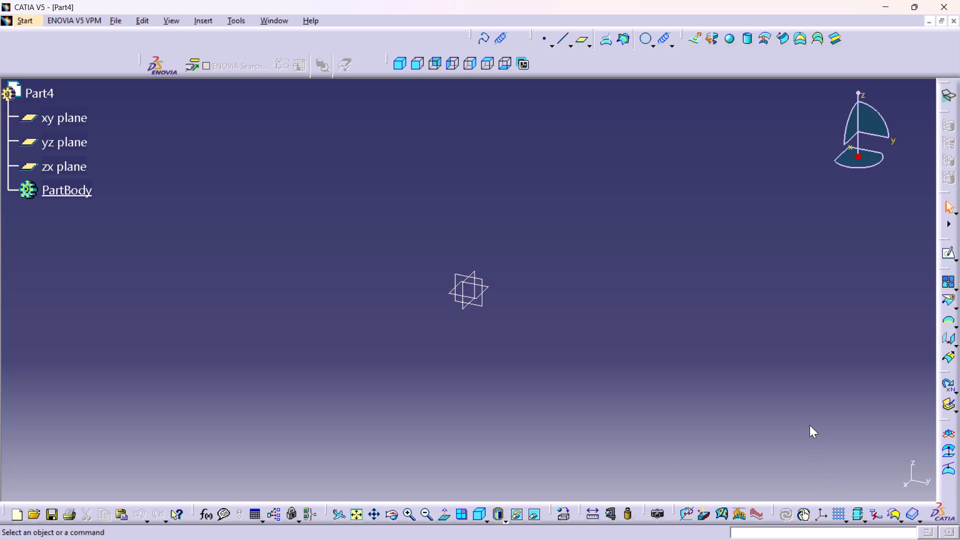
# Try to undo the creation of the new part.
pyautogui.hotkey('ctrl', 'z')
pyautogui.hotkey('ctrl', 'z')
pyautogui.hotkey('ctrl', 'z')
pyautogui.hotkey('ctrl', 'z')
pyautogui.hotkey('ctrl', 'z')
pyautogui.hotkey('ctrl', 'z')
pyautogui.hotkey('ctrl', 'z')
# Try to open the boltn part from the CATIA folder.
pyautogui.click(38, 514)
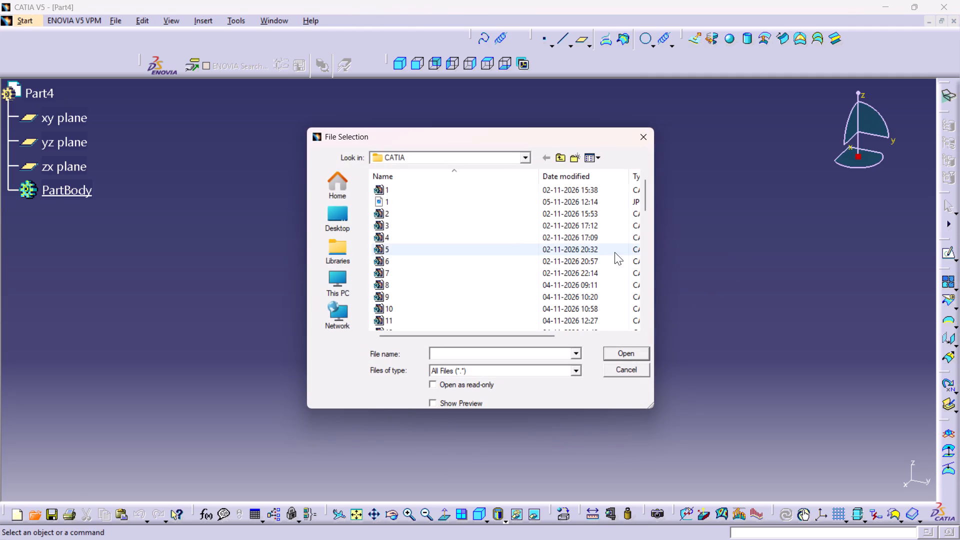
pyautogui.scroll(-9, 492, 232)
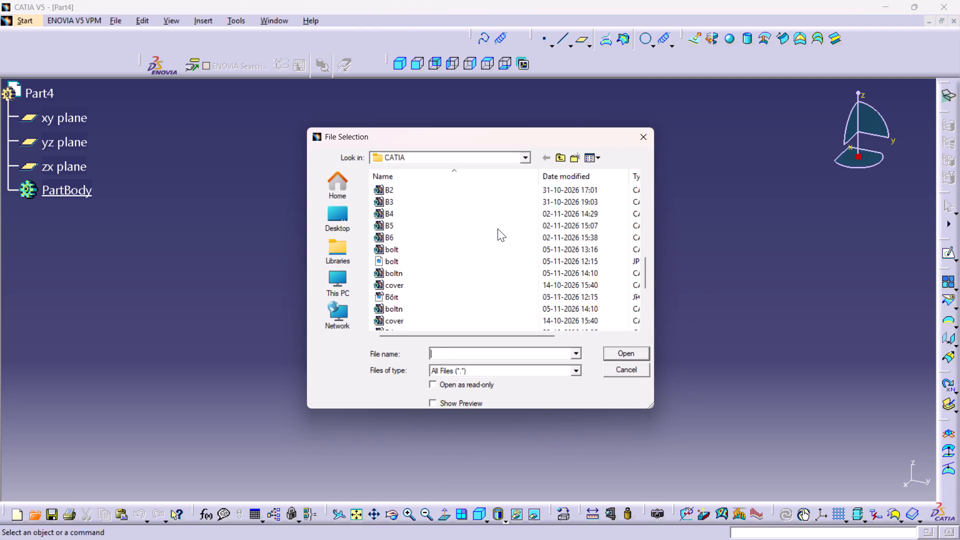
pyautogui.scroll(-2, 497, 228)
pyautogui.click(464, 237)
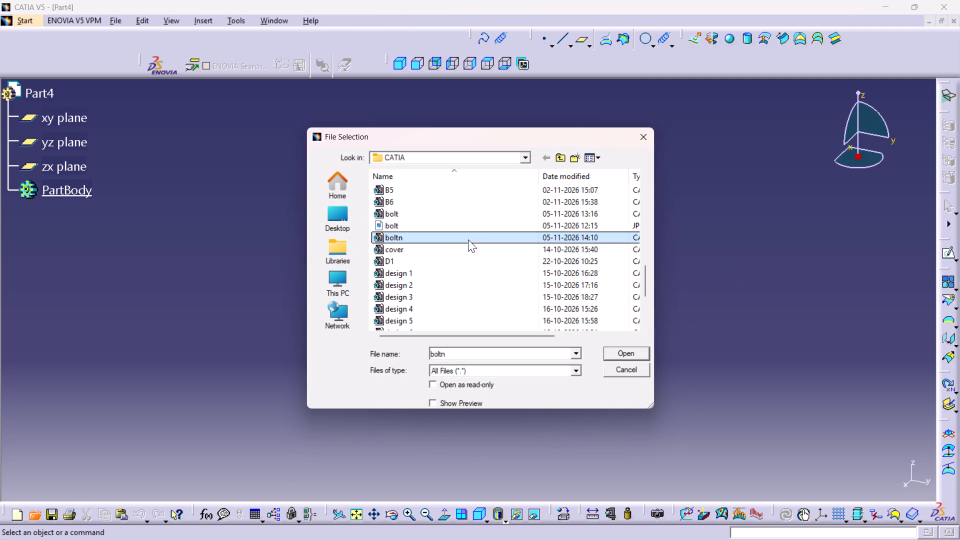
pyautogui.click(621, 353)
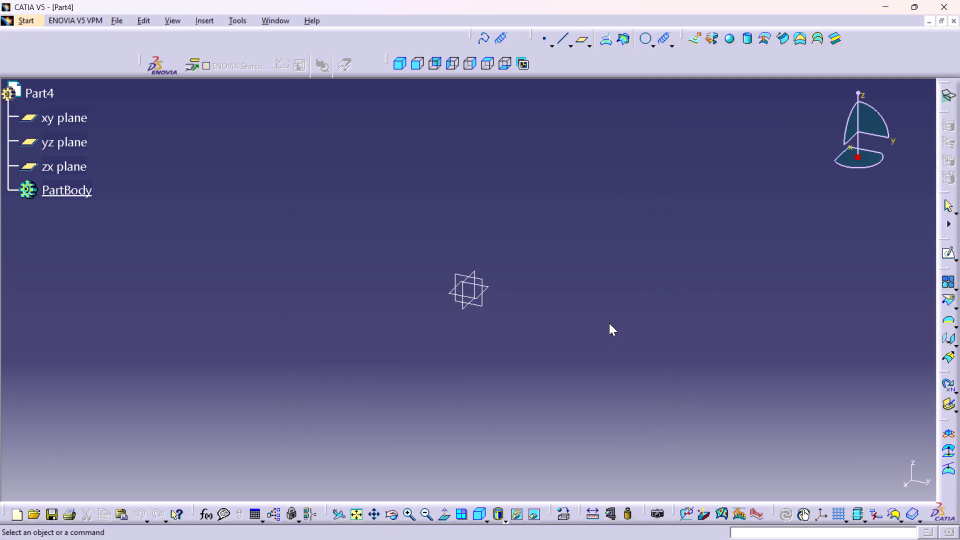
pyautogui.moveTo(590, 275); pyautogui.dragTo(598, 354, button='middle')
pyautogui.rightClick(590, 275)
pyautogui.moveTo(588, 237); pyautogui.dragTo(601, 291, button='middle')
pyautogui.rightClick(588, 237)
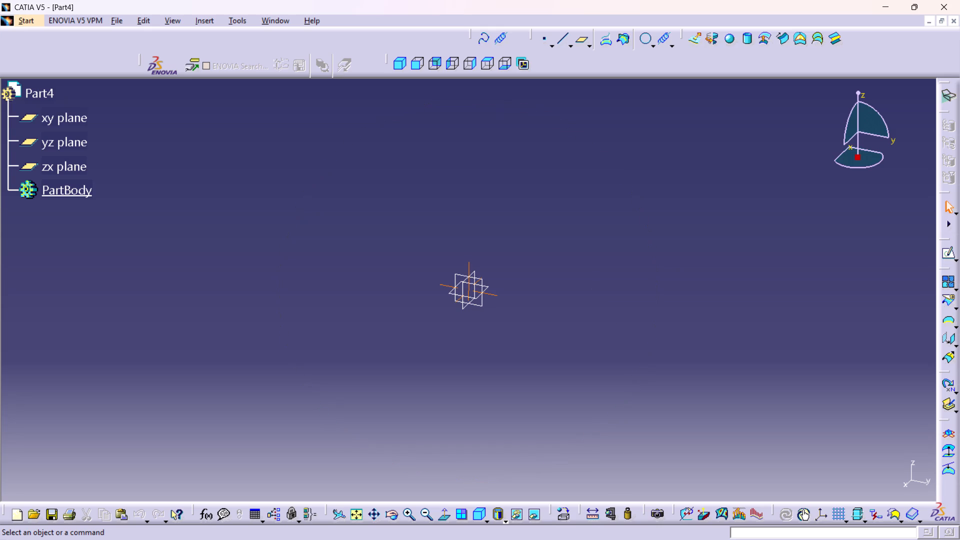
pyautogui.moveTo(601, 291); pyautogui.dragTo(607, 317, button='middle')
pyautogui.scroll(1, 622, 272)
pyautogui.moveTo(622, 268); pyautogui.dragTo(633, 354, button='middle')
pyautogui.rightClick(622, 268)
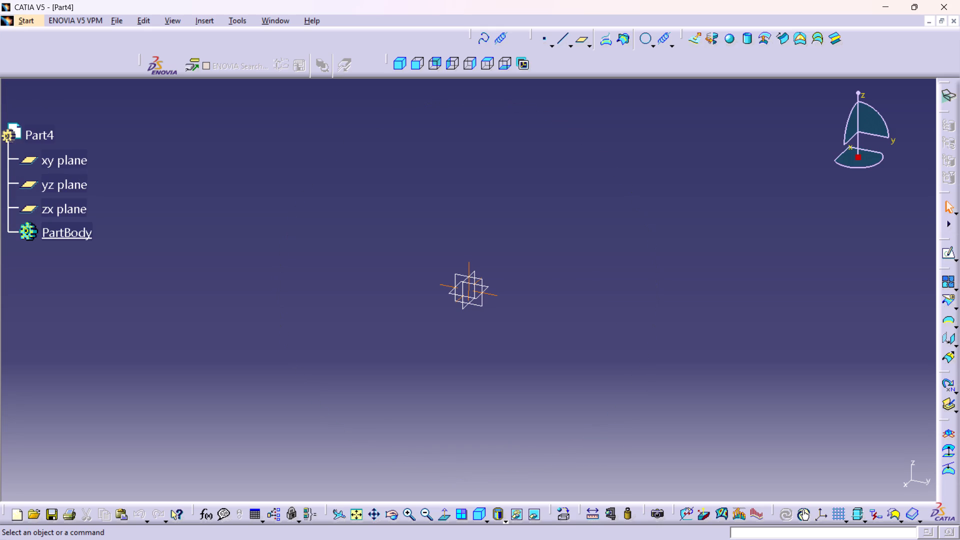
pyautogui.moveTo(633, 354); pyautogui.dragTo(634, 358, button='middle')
# Enable the file preview, compare the bolt and boltn parts in the CATIA folder, and open boltn.
pyautogui.click(32, 515)
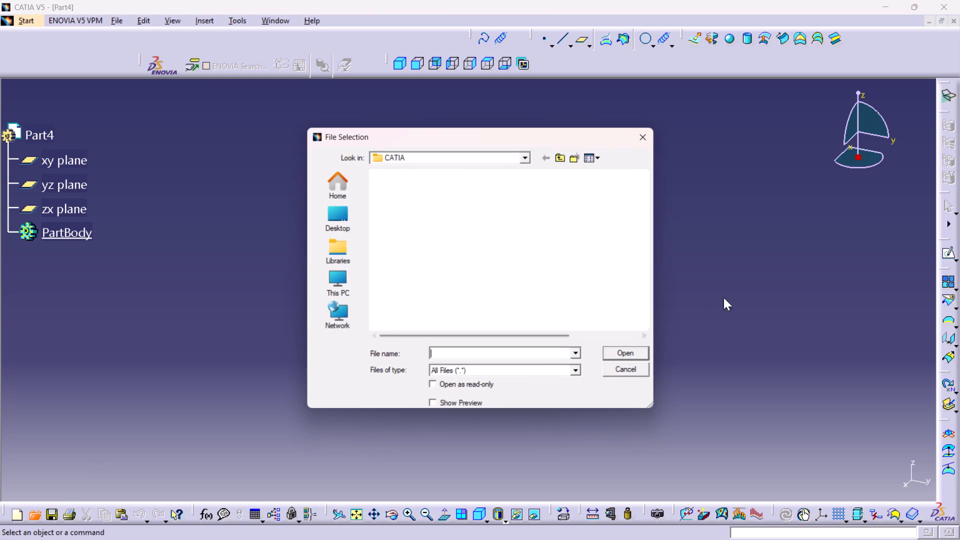
pyautogui.scroll(-5, 503, 274)
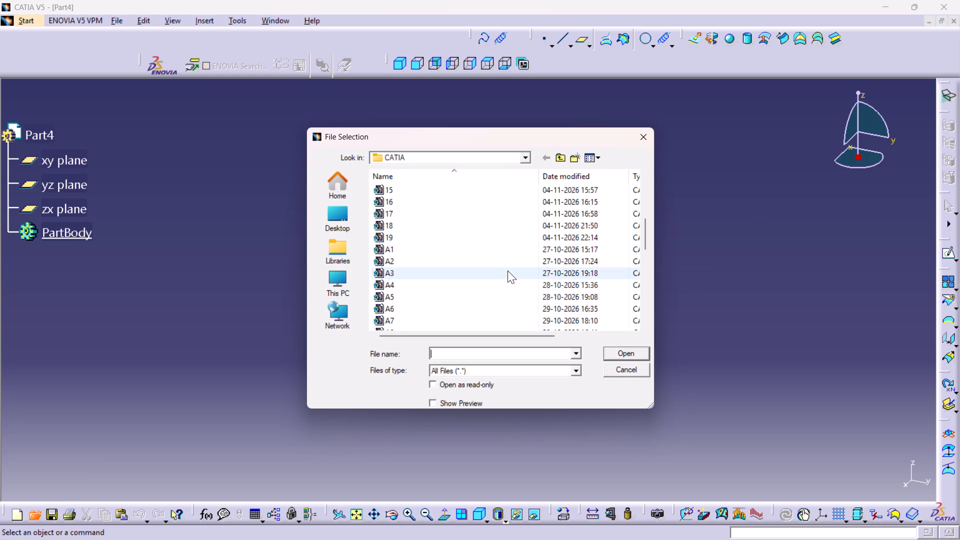
pyautogui.scroll(-5, 507, 270)
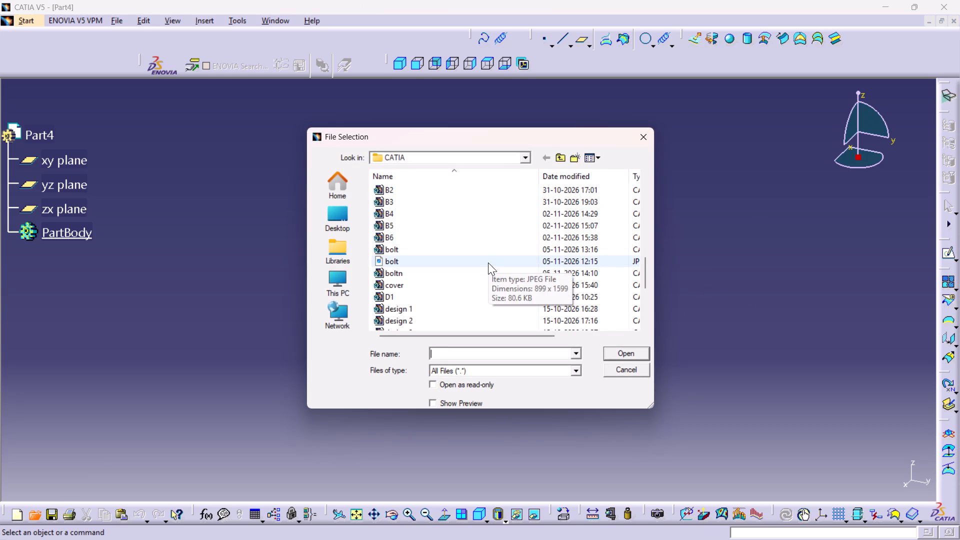
pyautogui.click(493, 250)
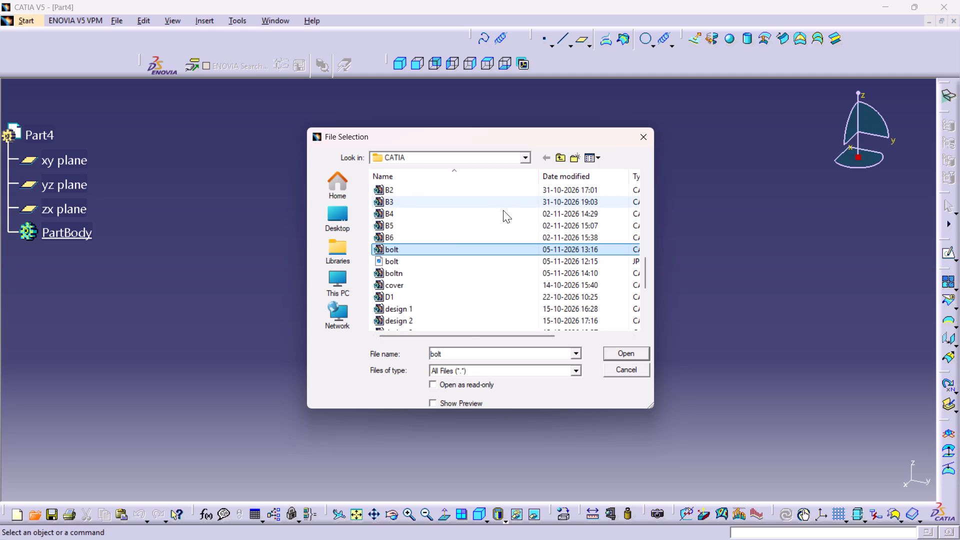
pyautogui.click(449, 405)
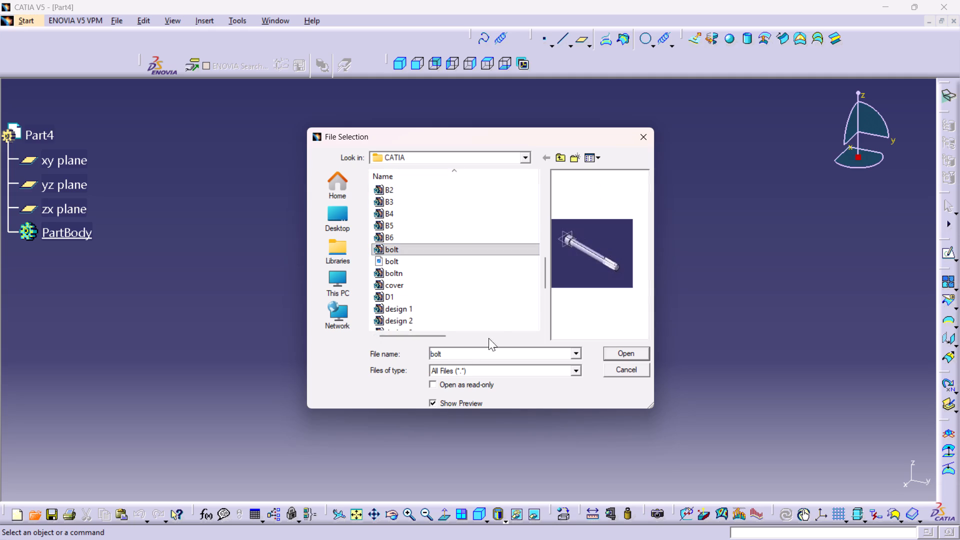
pyautogui.click(426, 270)
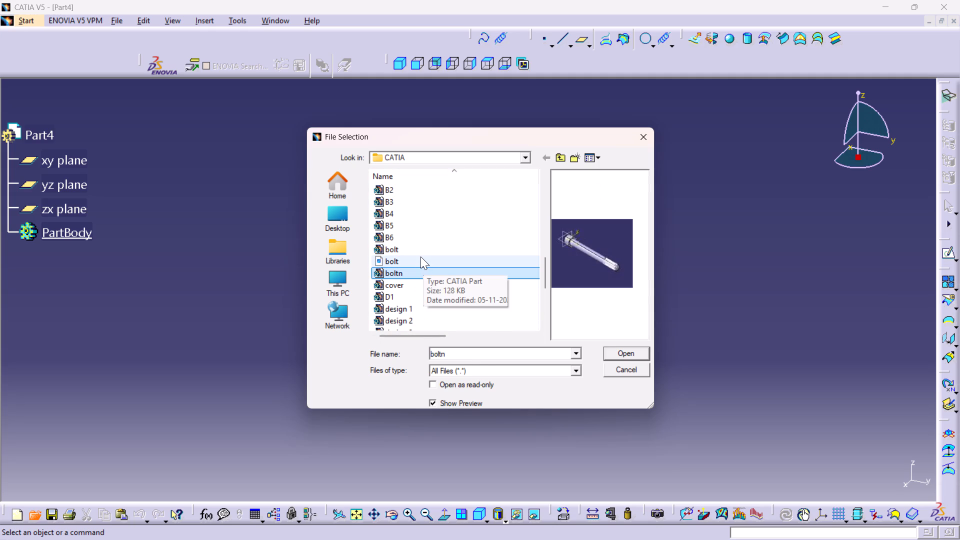
pyautogui.click(415, 250)
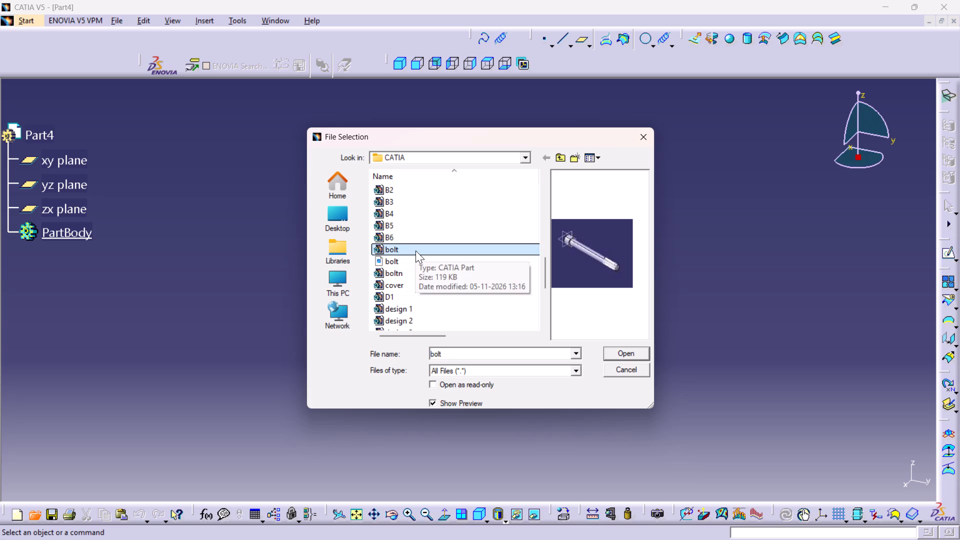
pyautogui.click(414, 275)
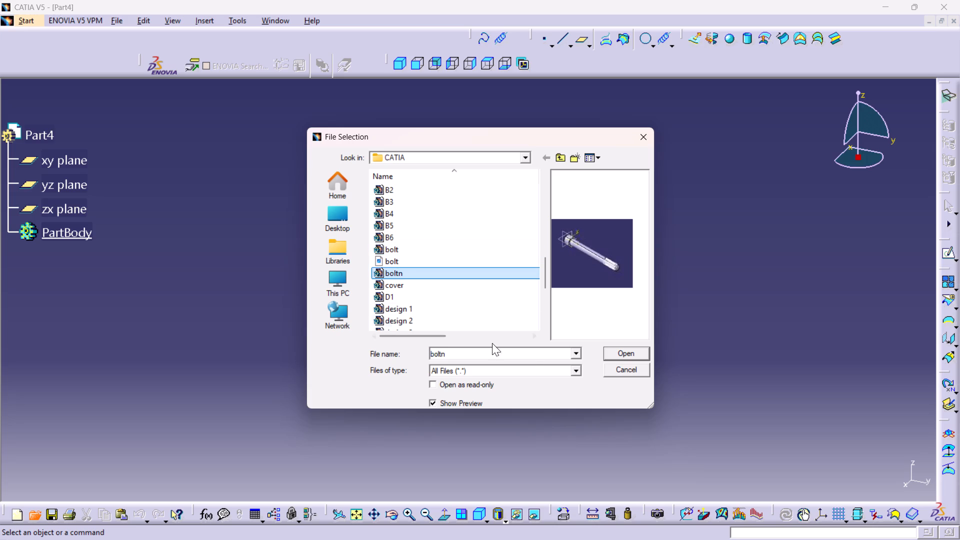
pyautogui.click(613, 353)
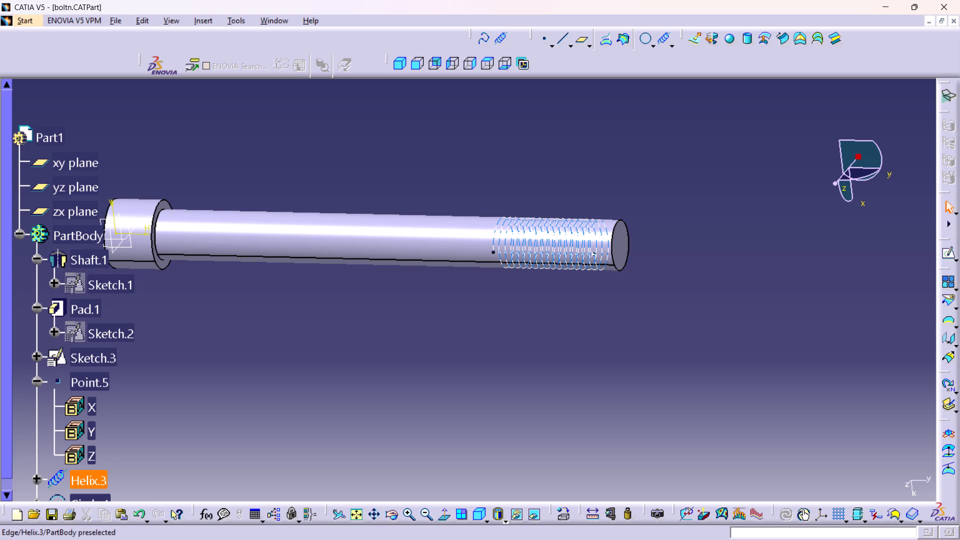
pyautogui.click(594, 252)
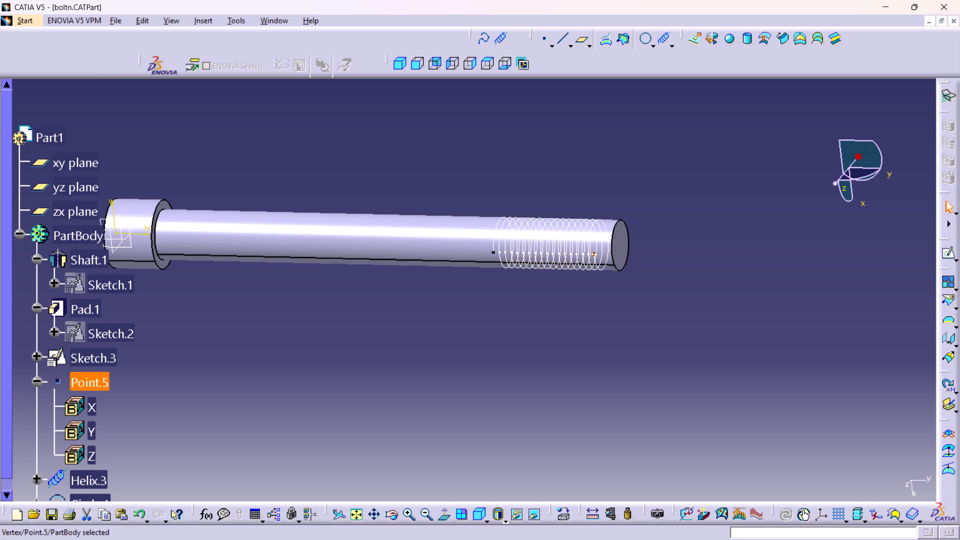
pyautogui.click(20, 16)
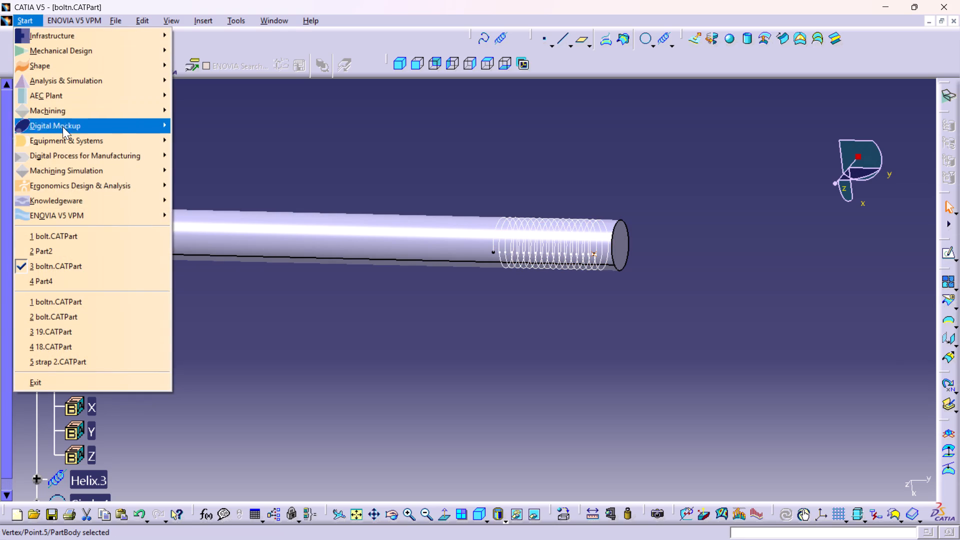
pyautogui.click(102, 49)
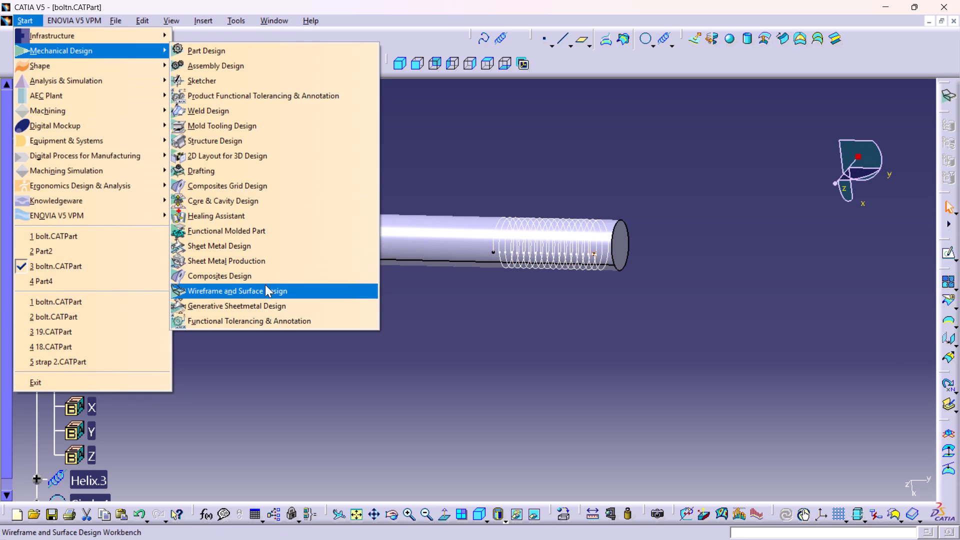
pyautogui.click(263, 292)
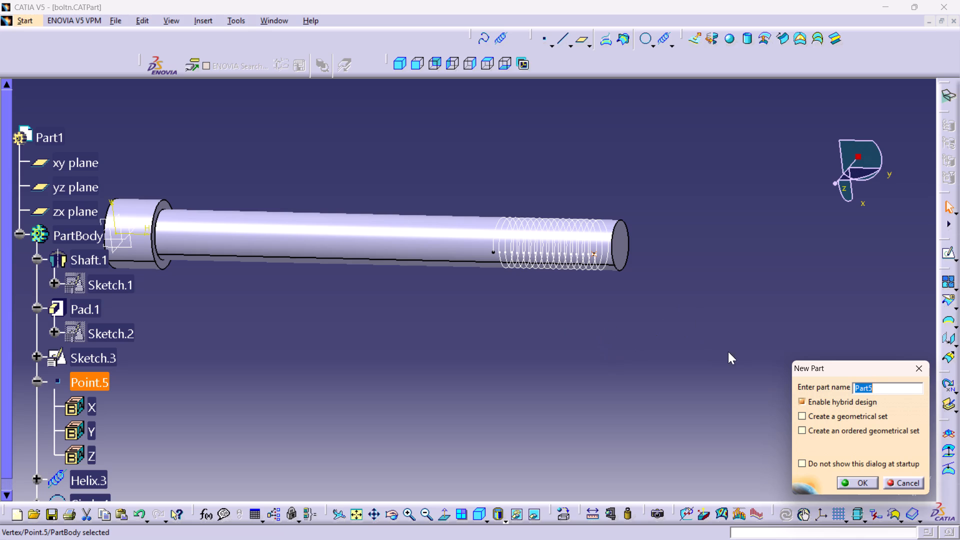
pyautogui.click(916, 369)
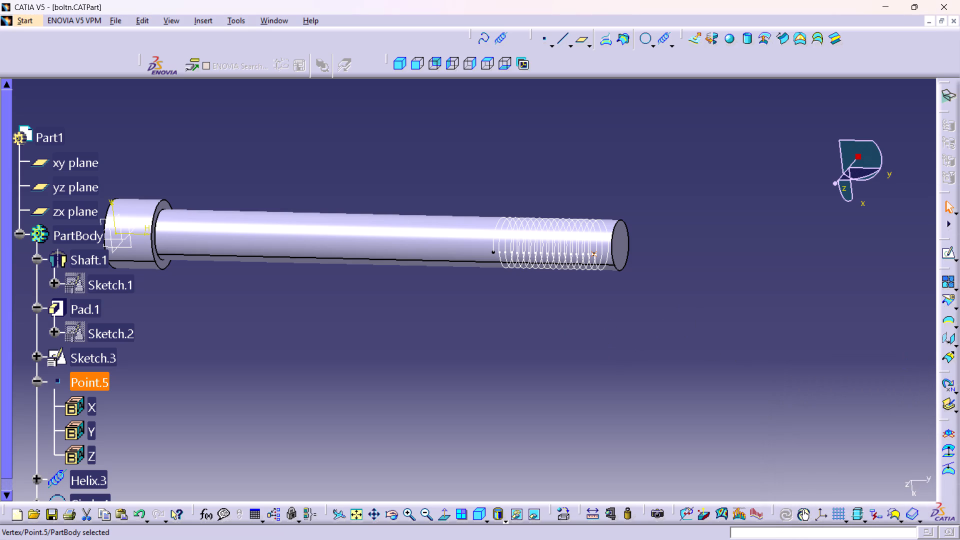
# Examine the bolt and the thread helix near the shank's free end from several angles.
pyautogui.moveTo(737, 136); pyautogui.dragTo(743, 173, button='middle')
pyautogui.rightClick(737, 136)
pyautogui.moveTo(702, 197); pyautogui.dragTo(671, 153, button='middle')
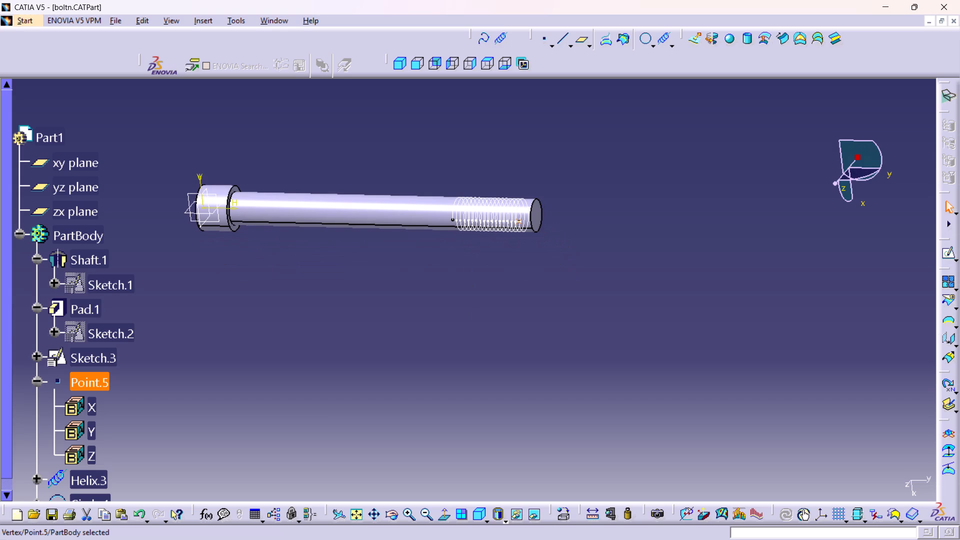
pyautogui.moveTo(671, 153); pyautogui.dragTo(541, 200, button='middle')
pyautogui.moveTo(671, 153); pyautogui.dragTo(541, 200, button='right')
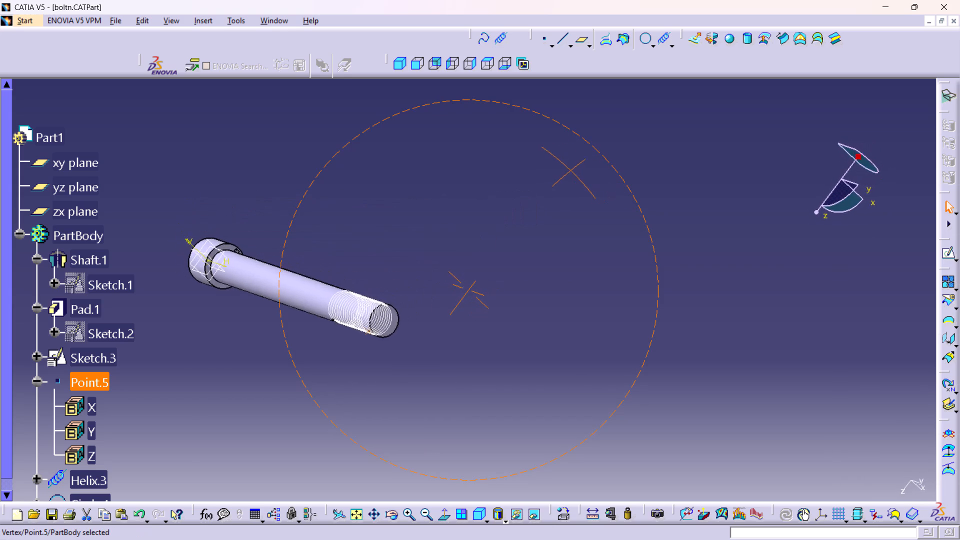
pyautogui.moveTo(541, 200); pyautogui.dragTo(638, 173, button='right')
pyautogui.moveTo(541, 200); pyautogui.dragTo(646, 170, button='middle')
pyautogui.moveTo(642, 170); pyautogui.dragTo(630, 130, button='middle')
pyautogui.moveTo(642, 170); pyautogui.dragTo(639, 165, button='right')
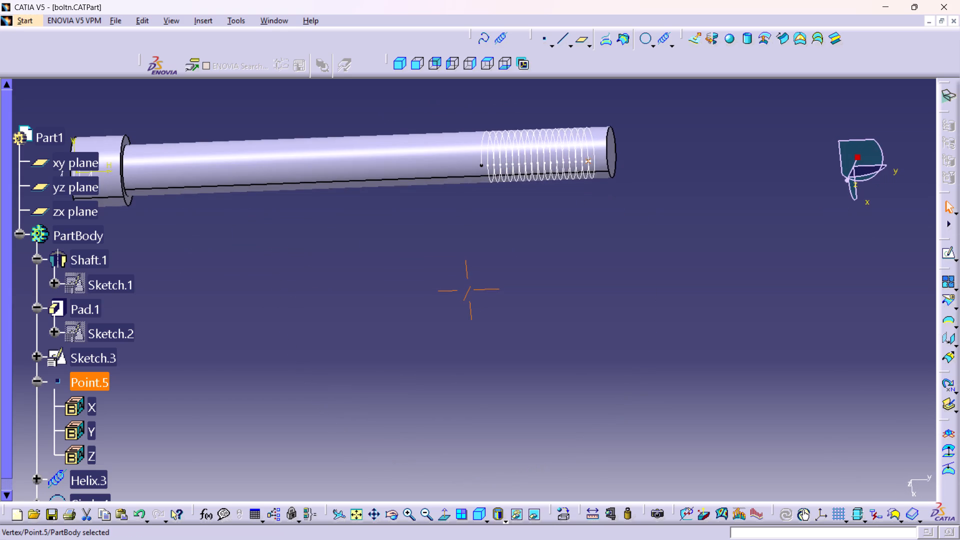
pyautogui.moveTo(630, 130); pyautogui.dragTo(630, 129, button='middle')
# Open the definition of Pad.1 for review.
pyautogui.scroll(-2, 76, 198)
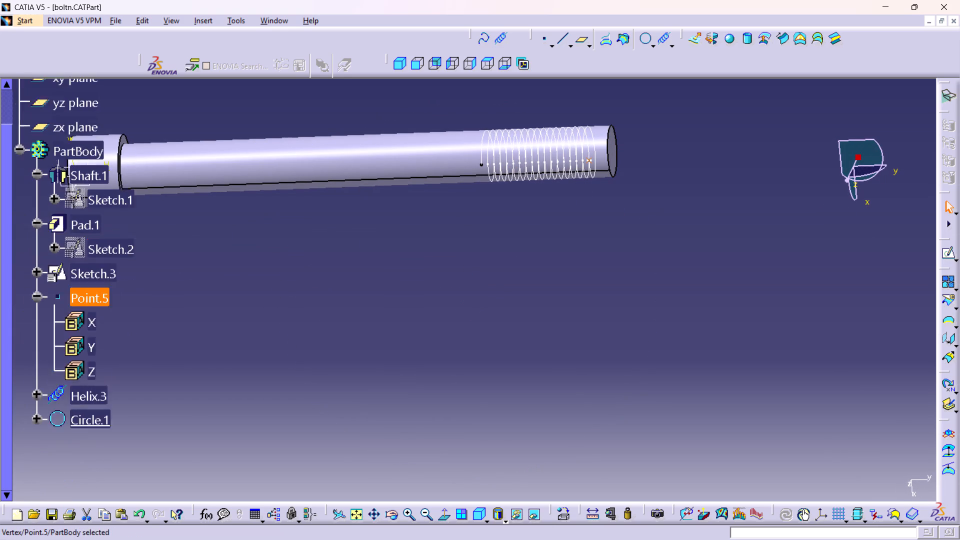
pyautogui.scroll(-1, 68, 267)
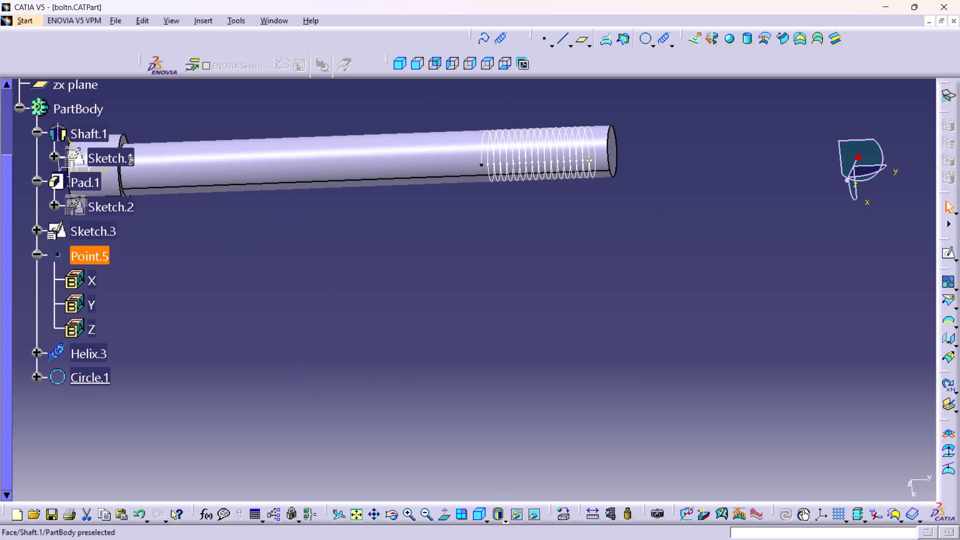
pyautogui.doubleClick(58, 180)
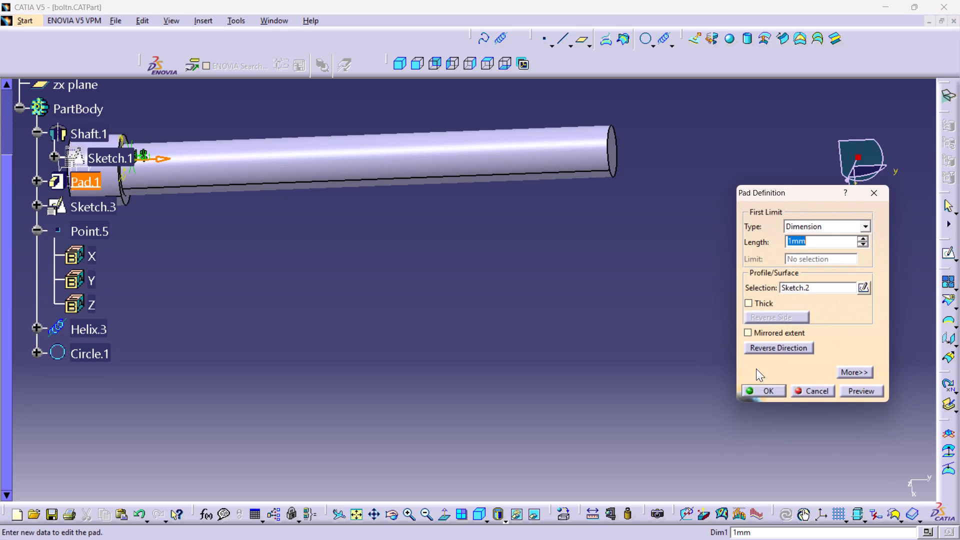
pyautogui.click(753, 391)
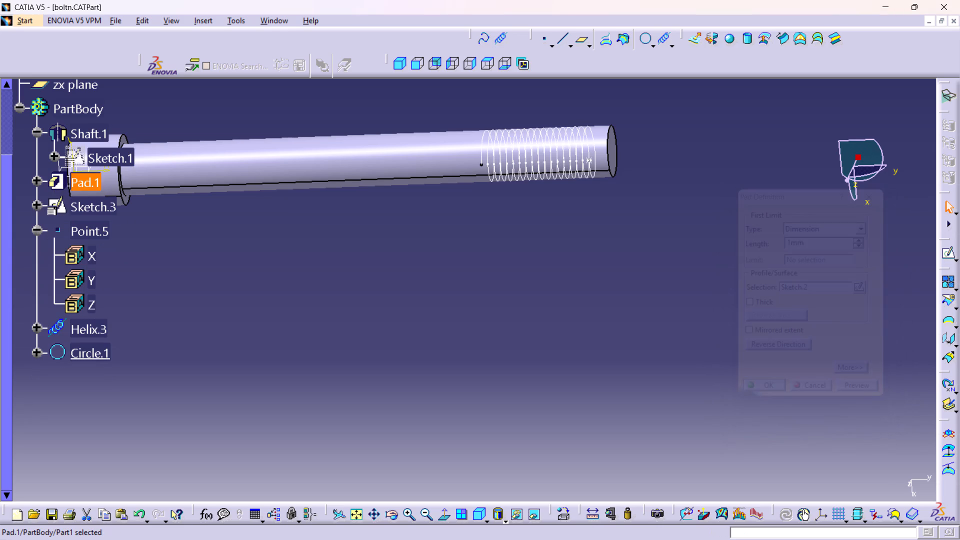
pyautogui.click(617, 287)
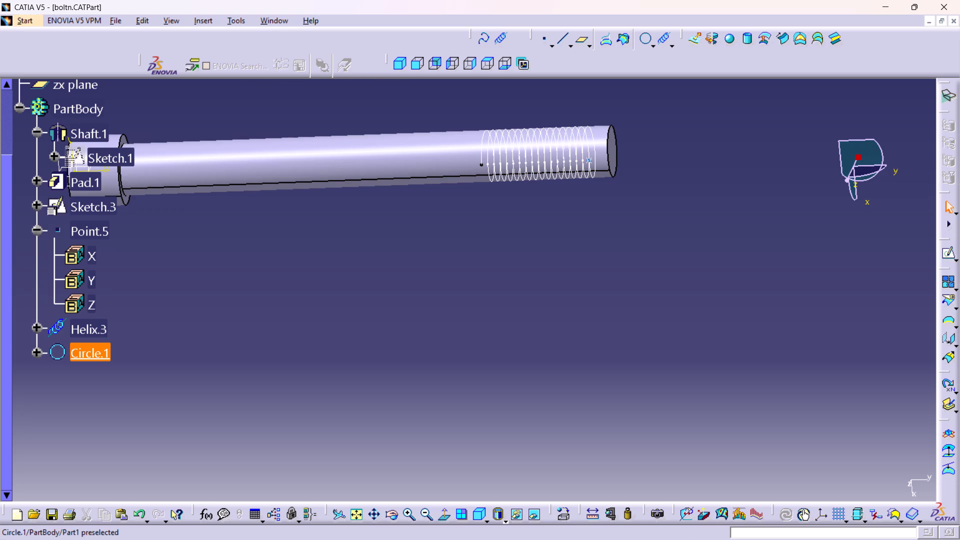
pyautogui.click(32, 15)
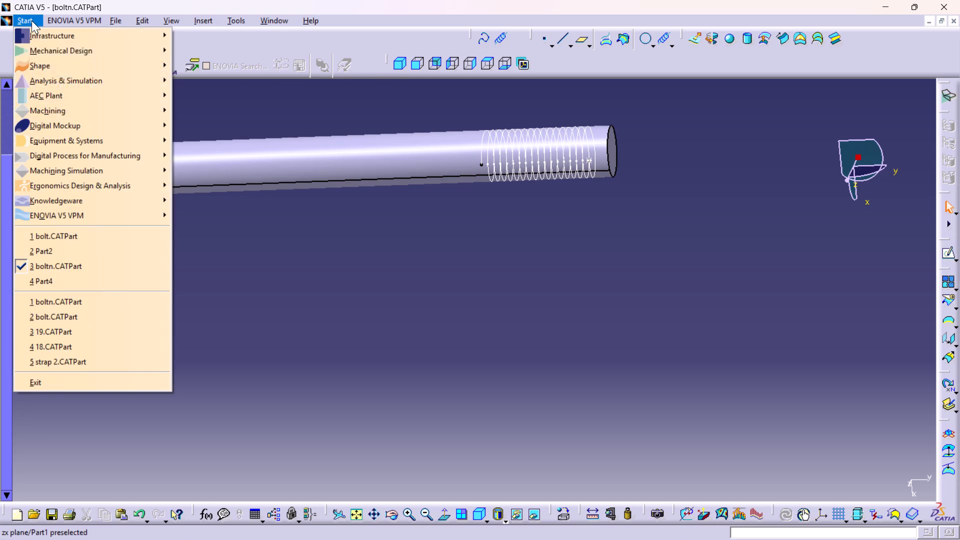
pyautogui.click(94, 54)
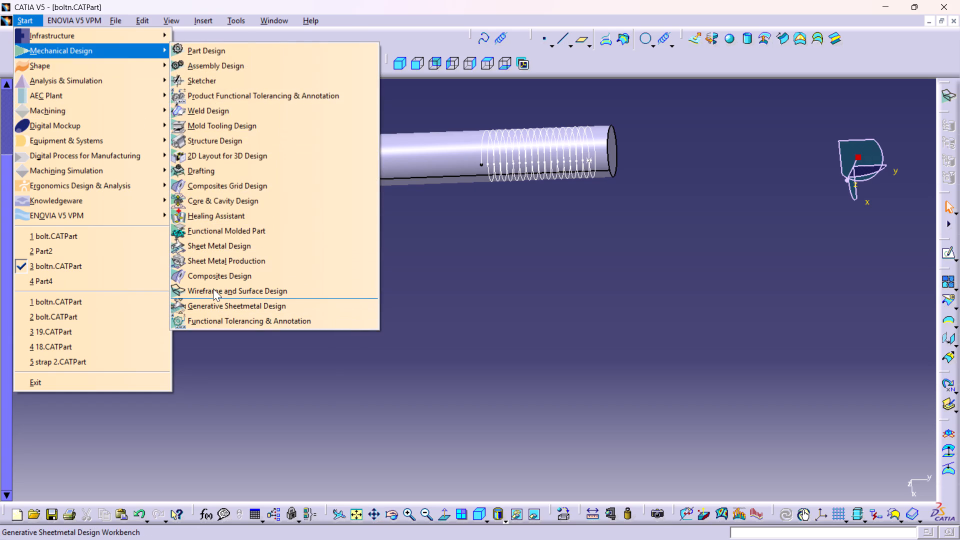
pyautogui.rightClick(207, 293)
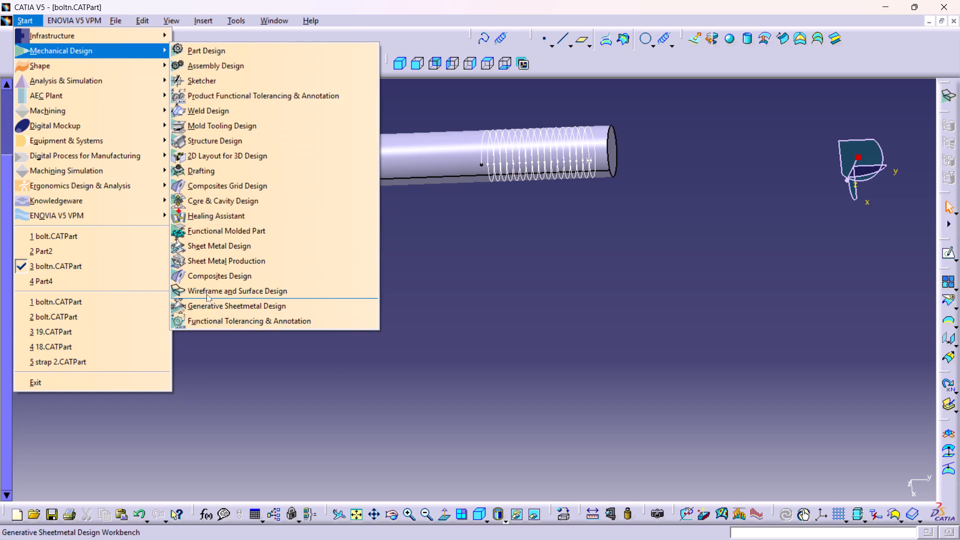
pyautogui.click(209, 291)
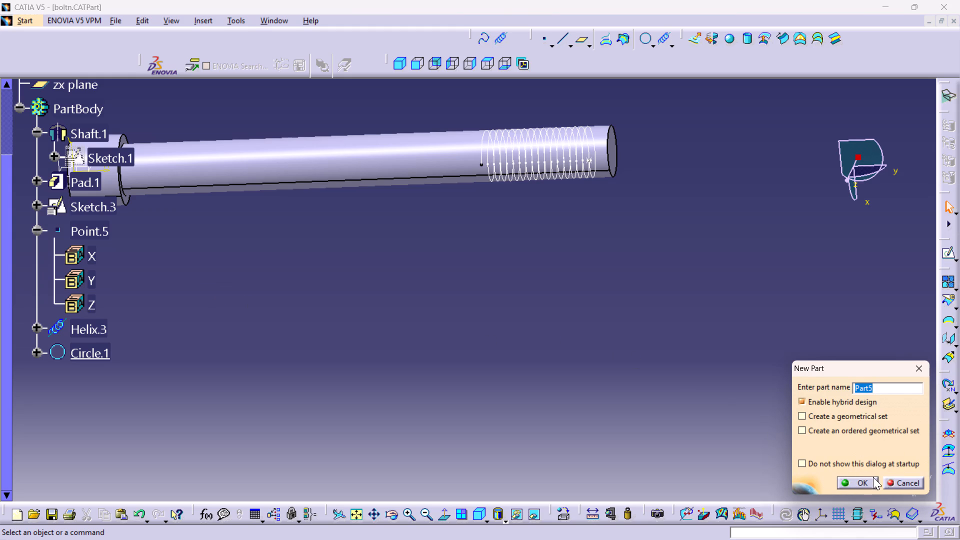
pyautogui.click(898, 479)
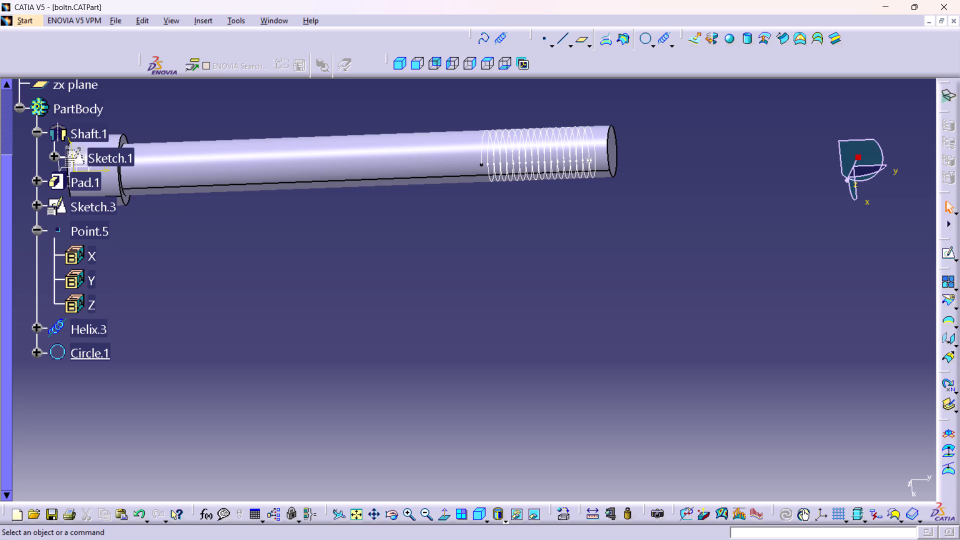
# Fit the whole bolt in the view.
pyautogui.click(357, 514)
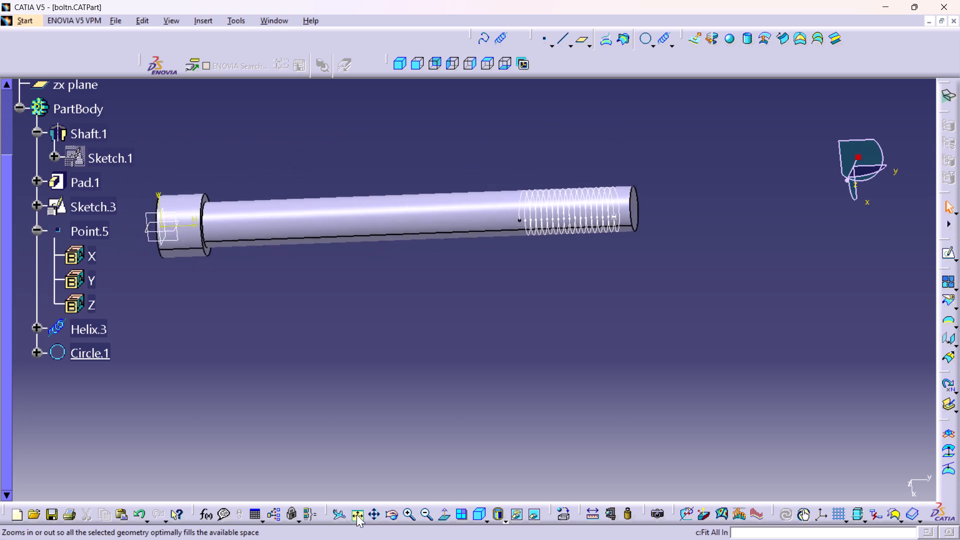
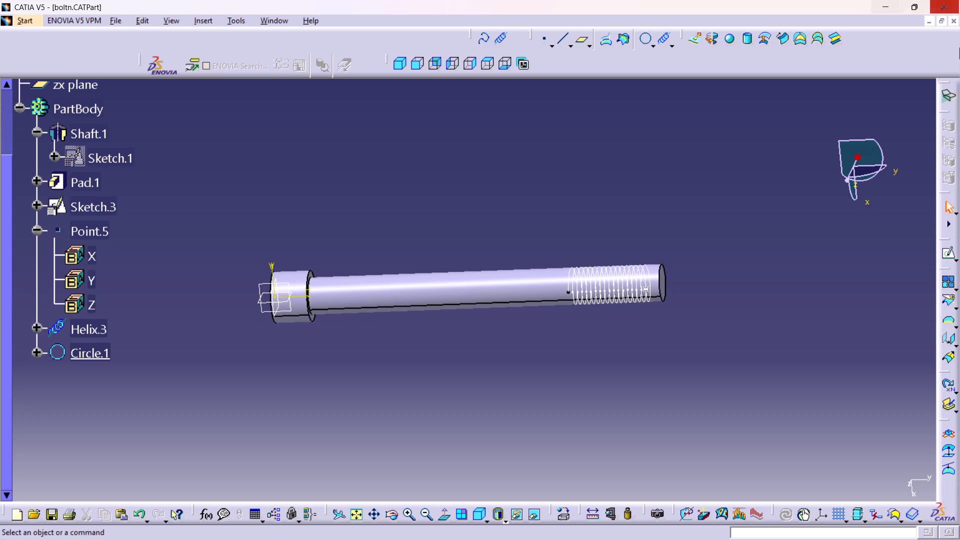
# Switch to the Part Design workbench for the bolt part.
pyautogui.moveTo(657, 360); pyautogui.dragTo(660, 318, button='middle')
pyautogui.rightClick(657, 360)
pyautogui.moveTo(771, 337); pyautogui.dragTo(772, 300, button='middle')
pyautogui.rightClick(771, 337)
pyautogui.moveTo(798, 347); pyautogui.dragTo(716, 398, button='middle')
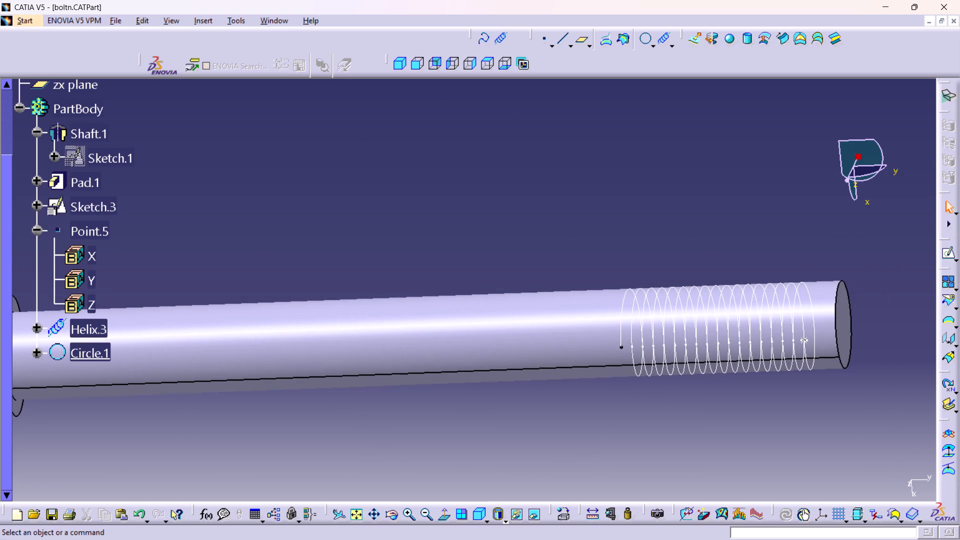
pyautogui.moveTo(855, 404); pyautogui.dragTo(846, 423, button='middle')
pyautogui.rightClick(855, 404)
pyautogui.moveTo(807, 328); pyautogui.dragTo(794, 269, button='middle')
pyautogui.rightClick(807, 328)
pyautogui.moveTo(784, 337); pyautogui.dragTo(638, 251, button='middle')
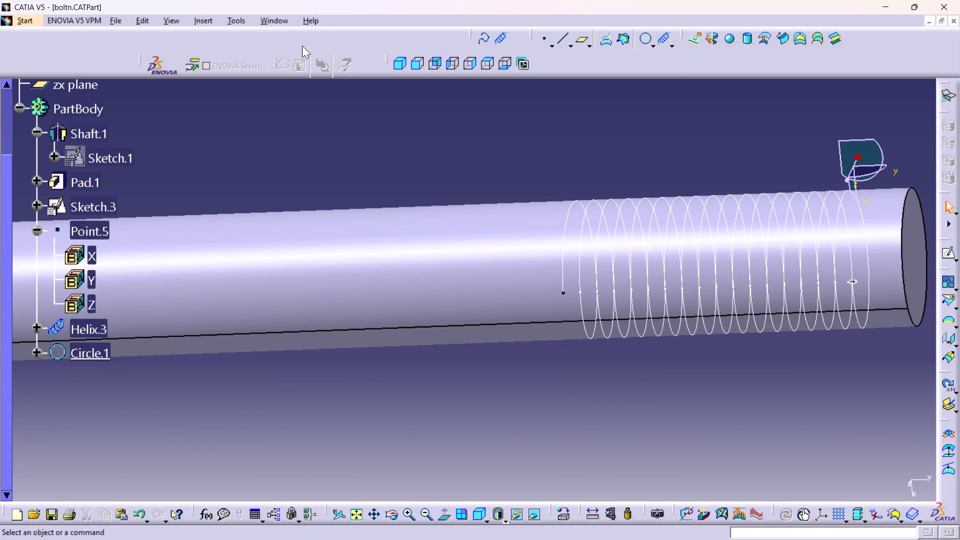
pyautogui.click(30, 22)
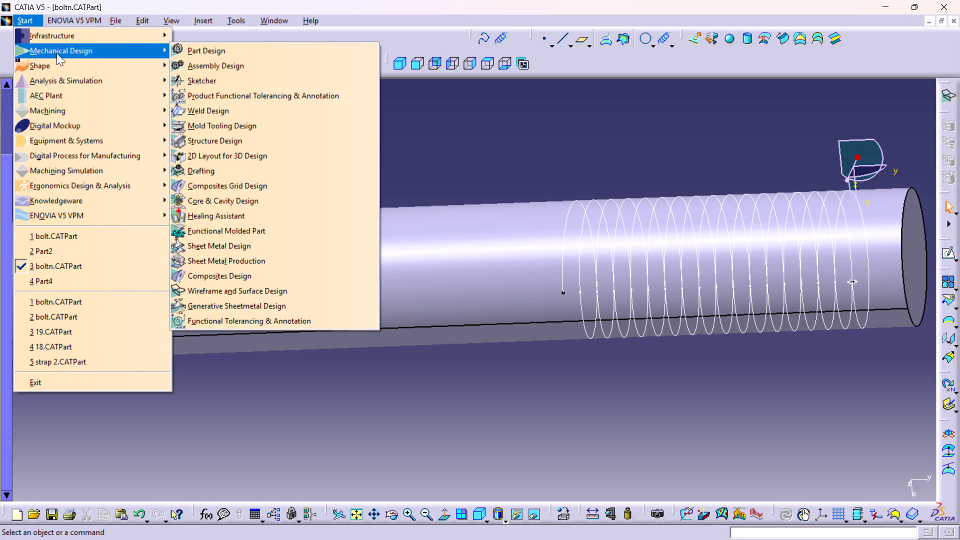
pyautogui.click(220, 54)
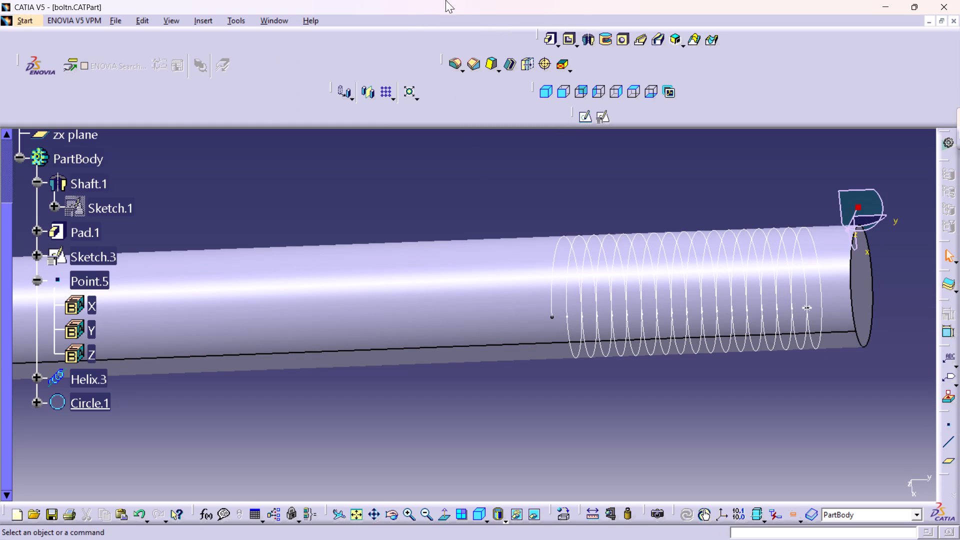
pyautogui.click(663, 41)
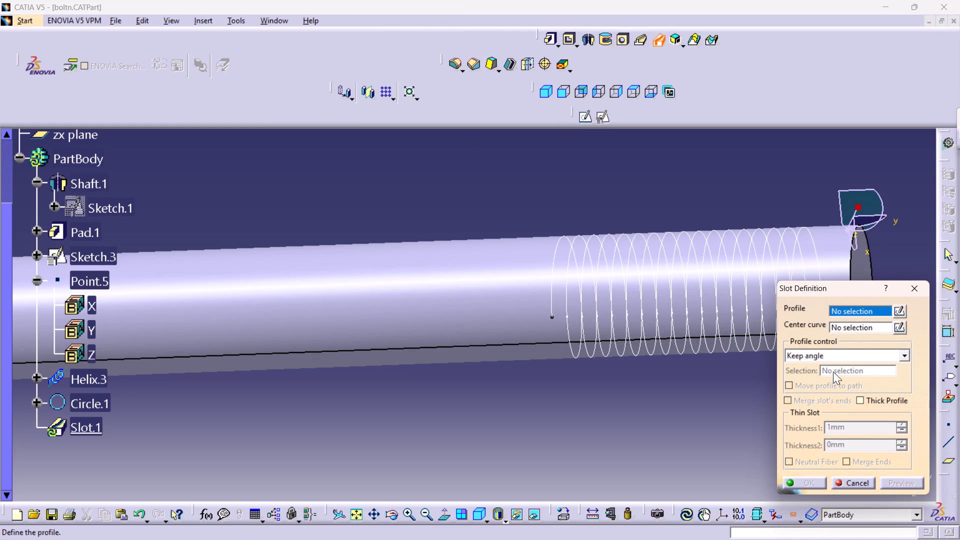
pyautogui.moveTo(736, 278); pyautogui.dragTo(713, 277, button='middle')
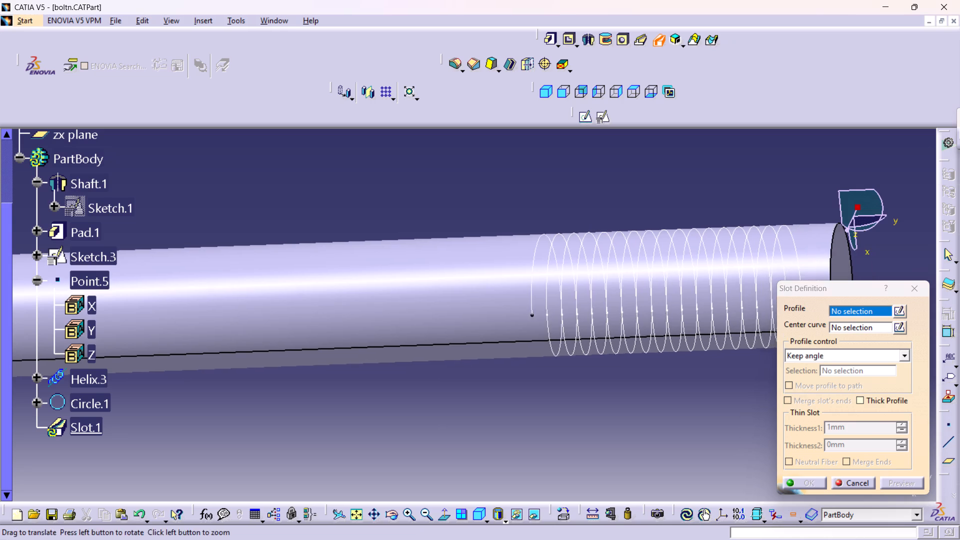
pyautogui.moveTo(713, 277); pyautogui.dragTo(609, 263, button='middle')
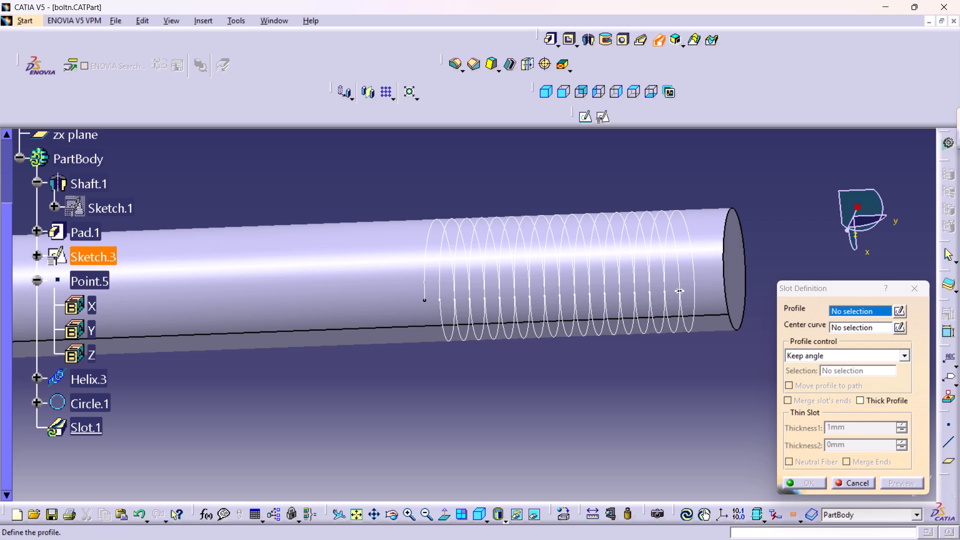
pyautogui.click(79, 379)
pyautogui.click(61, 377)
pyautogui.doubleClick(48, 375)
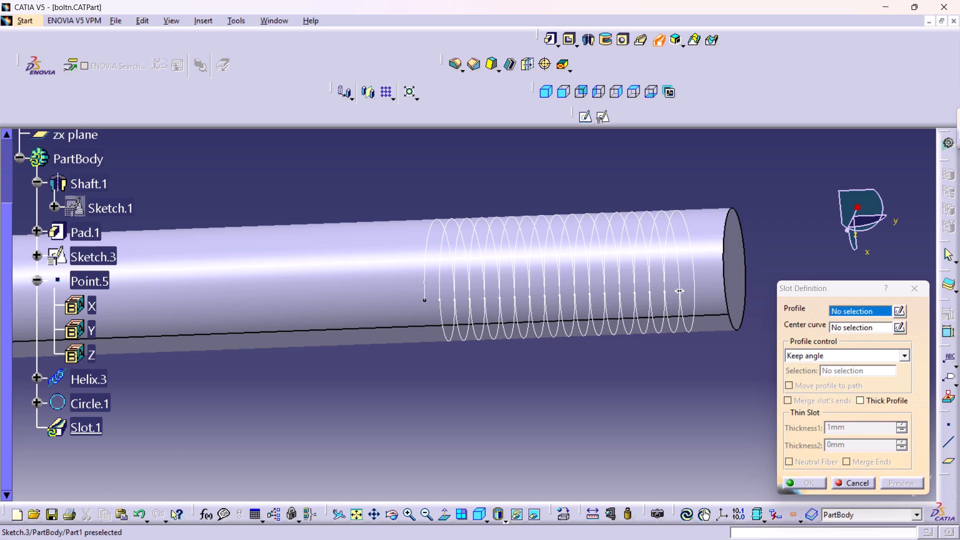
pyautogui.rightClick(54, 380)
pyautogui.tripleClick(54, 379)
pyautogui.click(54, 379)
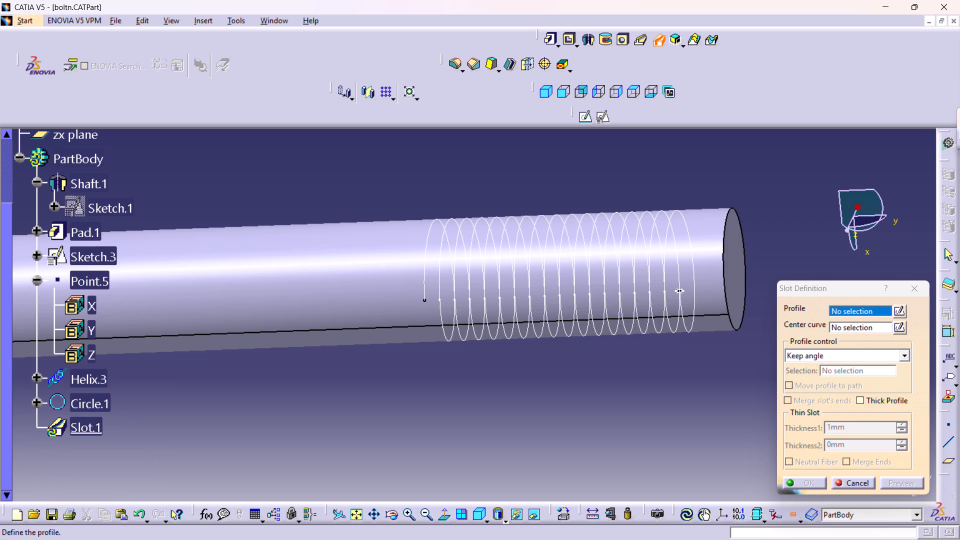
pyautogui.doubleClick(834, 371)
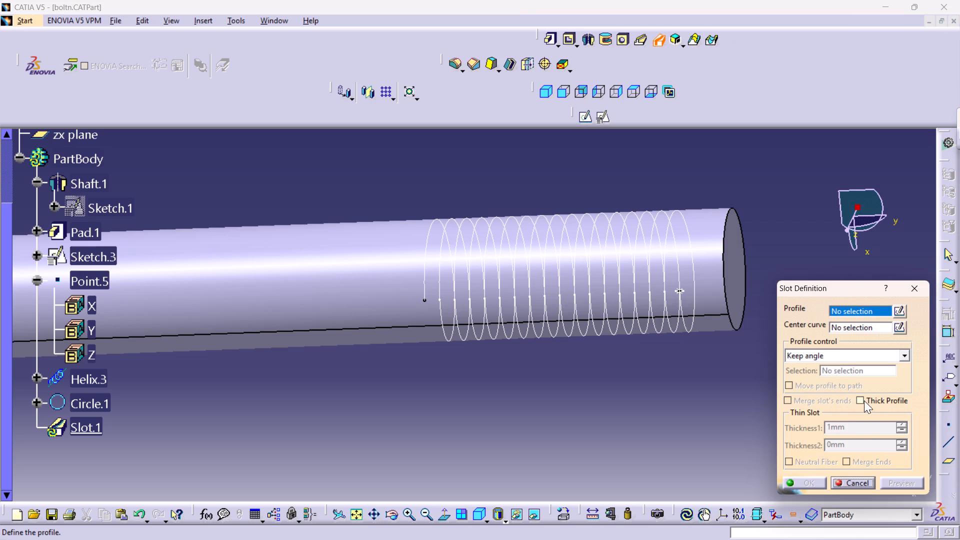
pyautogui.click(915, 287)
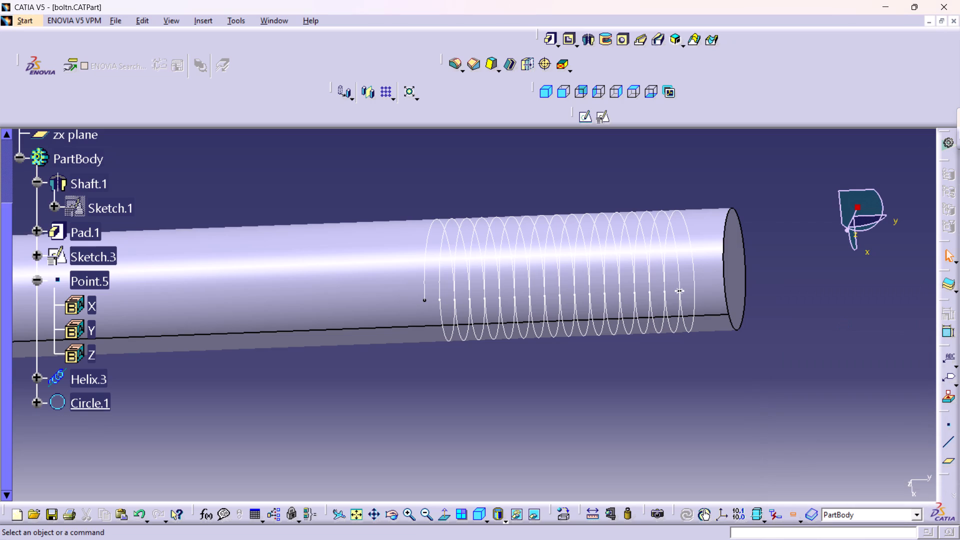
# Cut the thread groove near the shank's free end with a Slot, using Circle.1 as profile and Helix.3 as center curve.
pyautogui.click(62, 378)
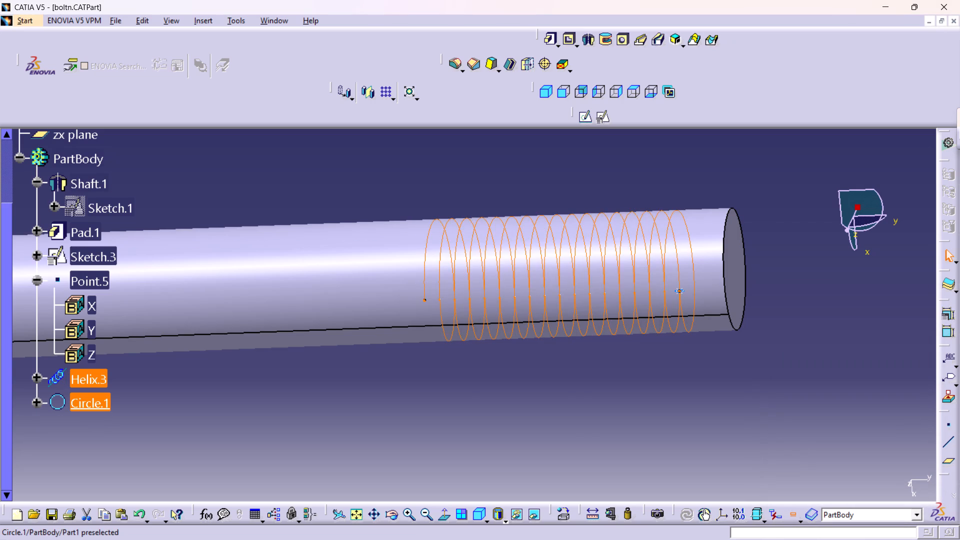
pyautogui.click(68, 406)
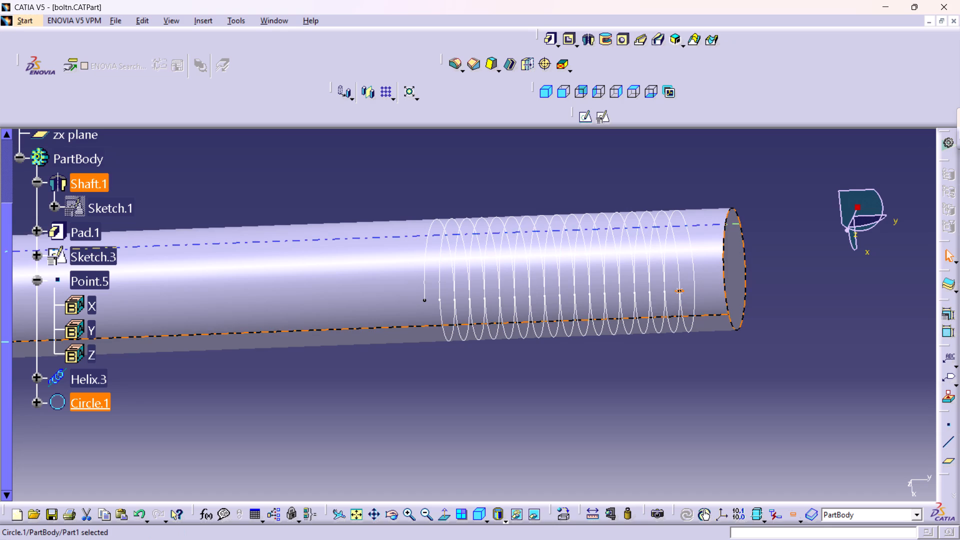
pyautogui.keyDown('ctrl'); pyautogui.click(58, 372); pyautogui.keyUp('ctrl')
pyautogui.keyDown('ctrl'); pyautogui.click(55, 397); pyautogui.keyUp('ctrl')
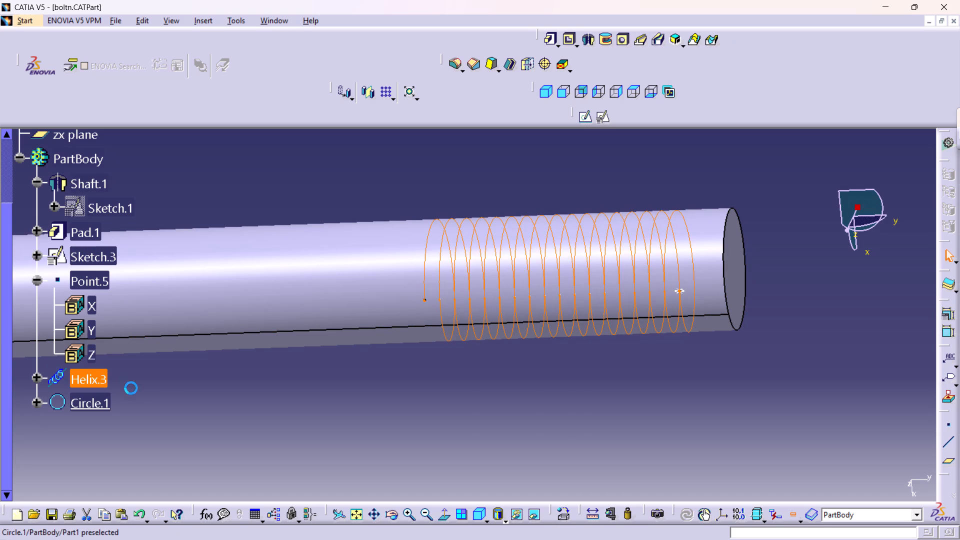
pyautogui.keyDown('ctrl'); pyautogui.click(78, 402); pyautogui.keyUp('ctrl')
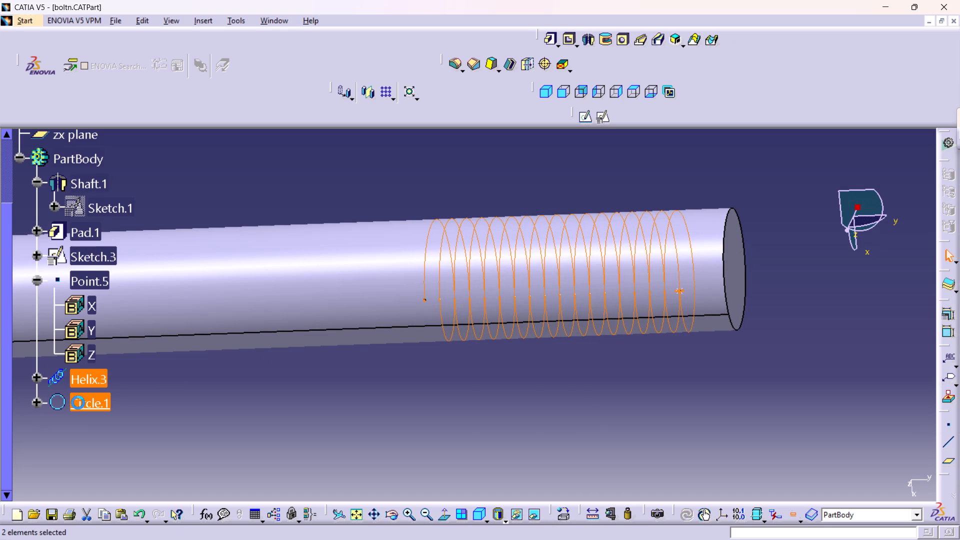
pyautogui.click(657, 40)
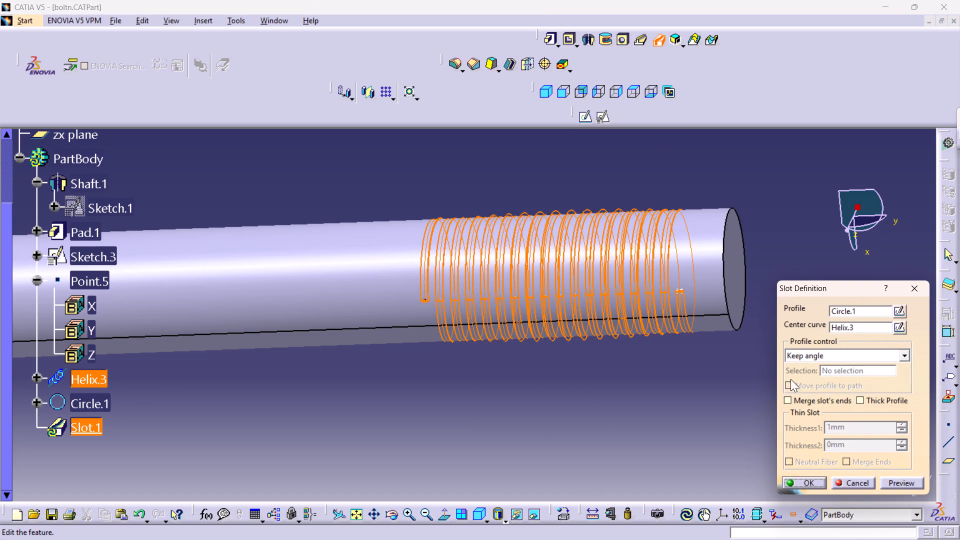
pyautogui.moveTo(687, 358); pyautogui.dragTo(664, 306, button='middle')
pyautogui.rightClick(687, 358)
pyautogui.moveTo(657, 307); pyautogui.dragTo(439, 292, button='middle')
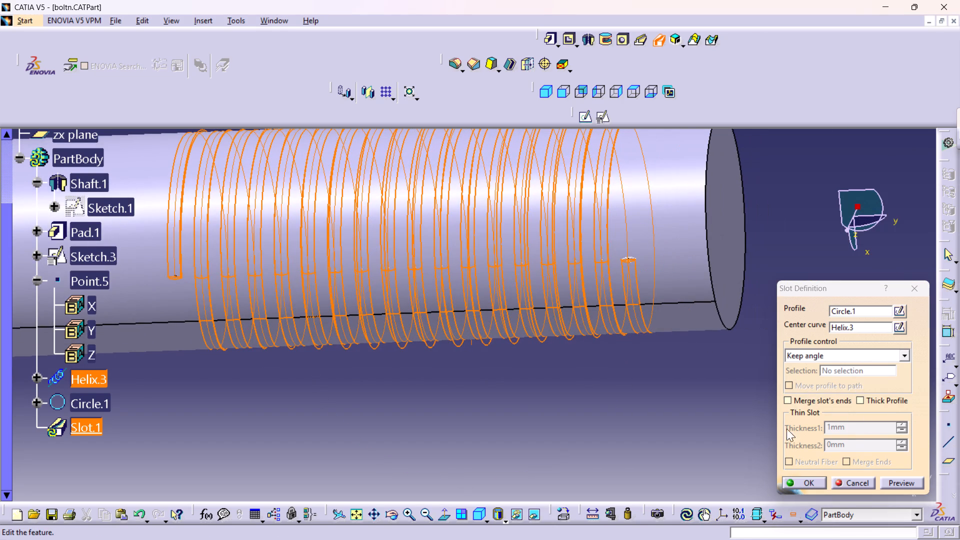
pyautogui.click(900, 483)
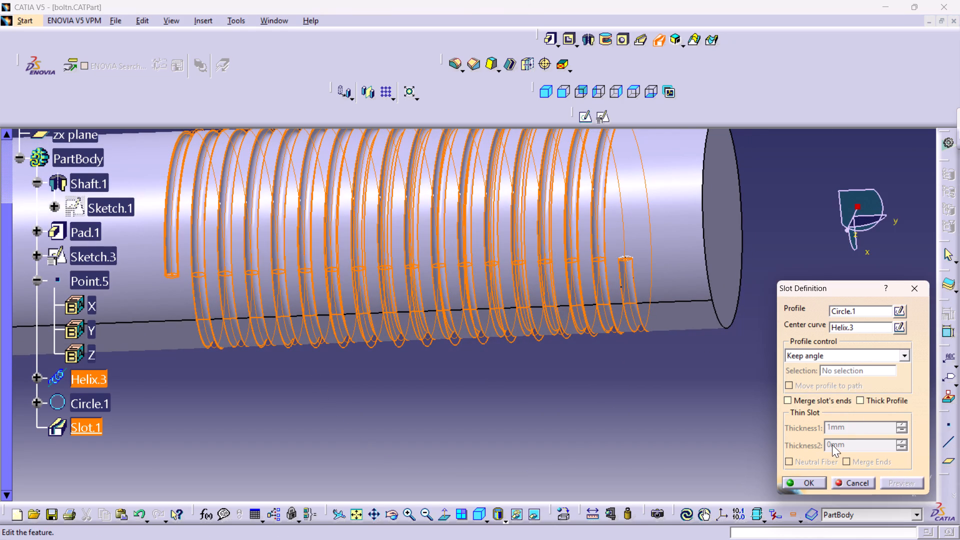
pyautogui.click(790, 481)
pyautogui.click(627, 399)
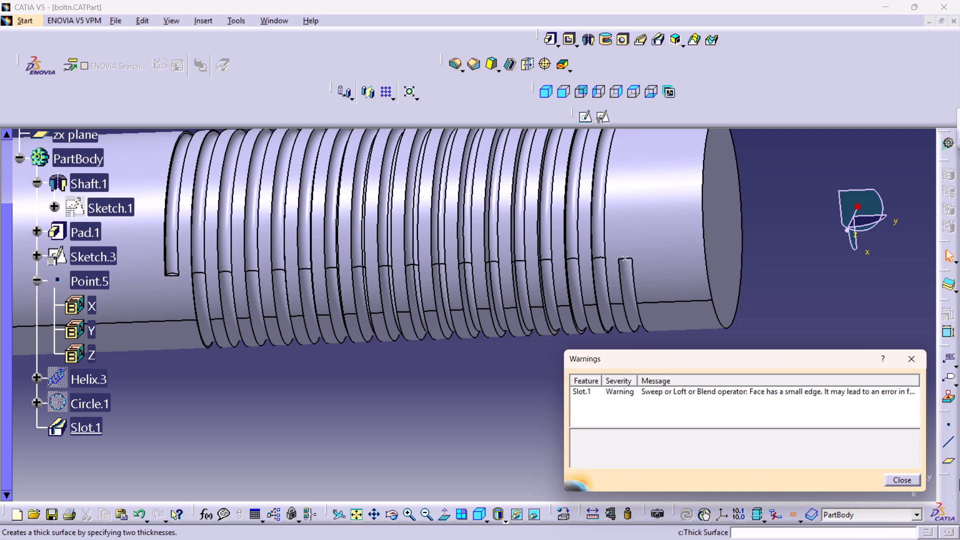
pyautogui.click(959, 0)
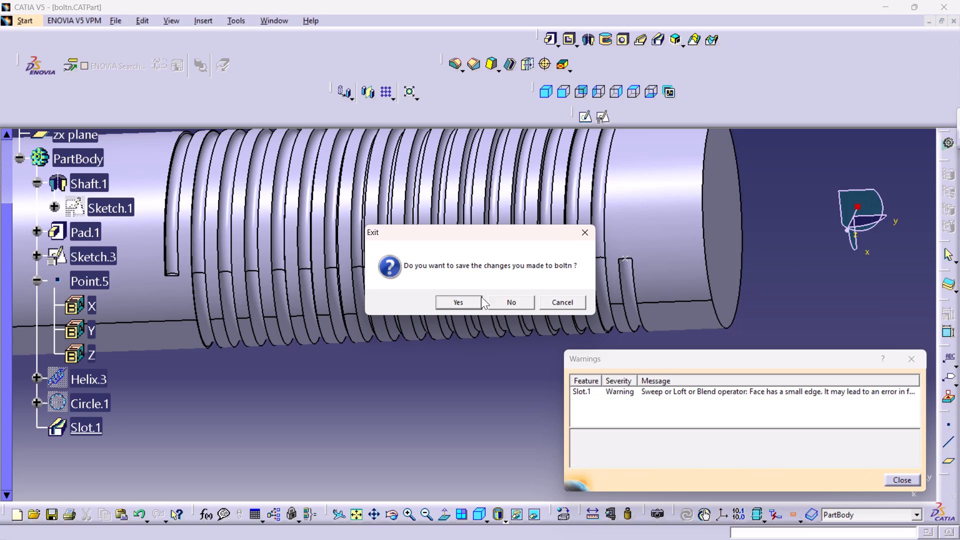
pyautogui.click(586, 233)
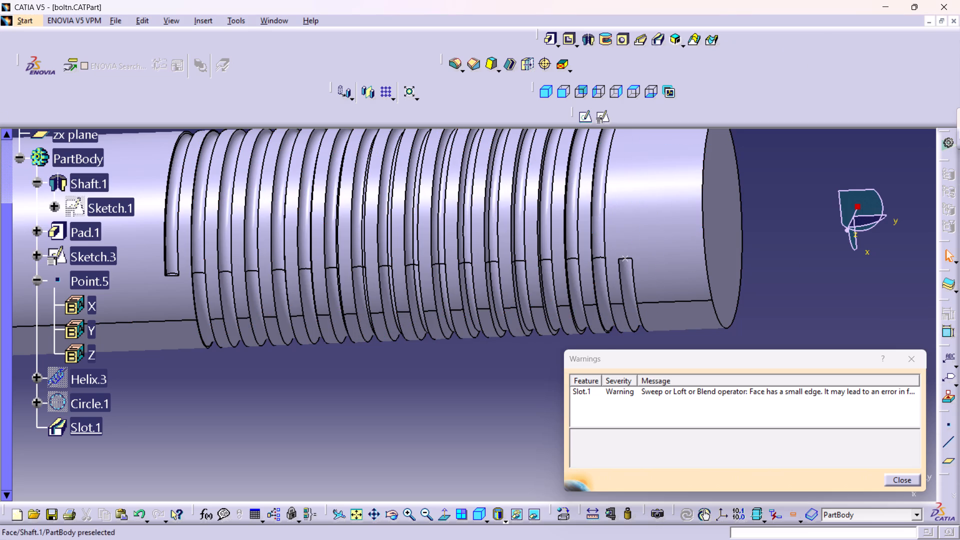
pyautogui.moveTo(897, 476); pyautogui.dragTo(901, 473)
# Examine the thread groove and the whole bolt from several angles.
pyautogui.moveTo(771, 359); pyautogui.dragTo(765, 401, button='middle')
pyautogui.rightClick(771, 359)
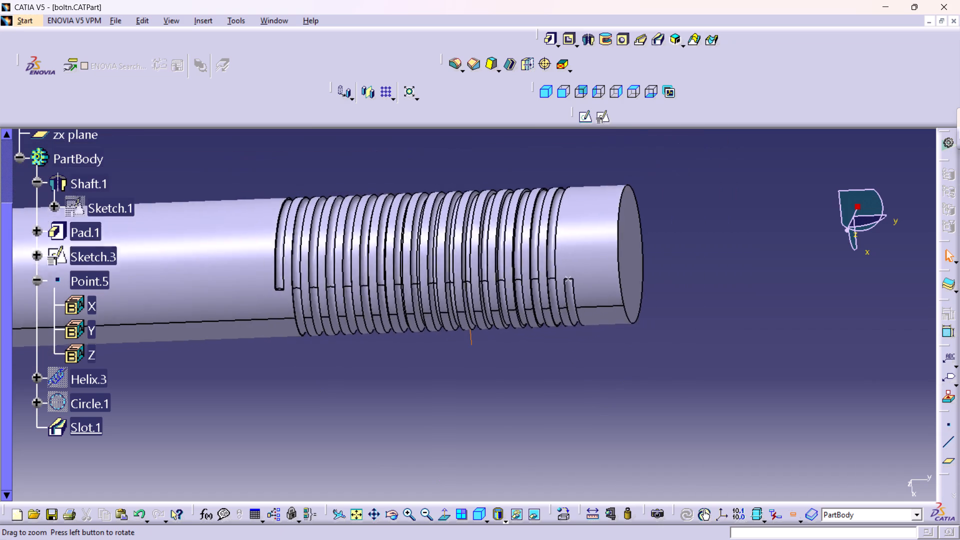
pyautogui.moveTo(765, 401); pyautogui.dragTo(781, 444, button='middle')
pyautogui.moveTo(706, 390); pyautogui.dragTo(722, 429, button='middle')
pyautogui.rightClick(706, 390)
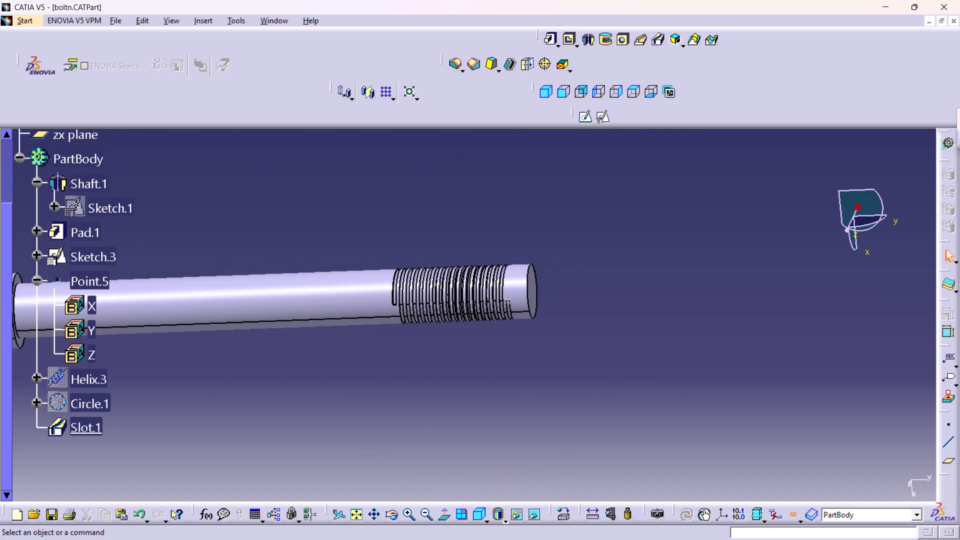
pyautogui.moveTo(620, 405); pyautogui.dragTo(726, 404, button='middle')
pyautogui.moveTo(633, 403); pyautogui.dragTo(707, 397, button='middle')
pyautogui.moveTo(450, 383); pyautogui.dragTo(348, 197, button='middle')
pyautogui.moveTo(450, 383); pyautogui.dragTo(348, 197, button='right')
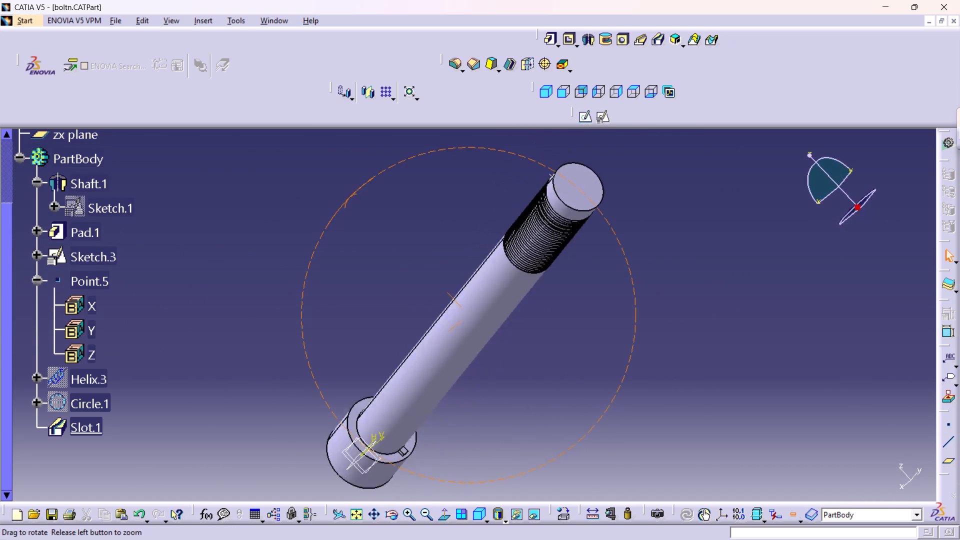
pyautogui.moveTo(348, 197); pyautogui.dragTo(259, 285, button='middle')
pyautogui.moveTo(348, 197); pyautogui.dragTo(259, 285, button='right')
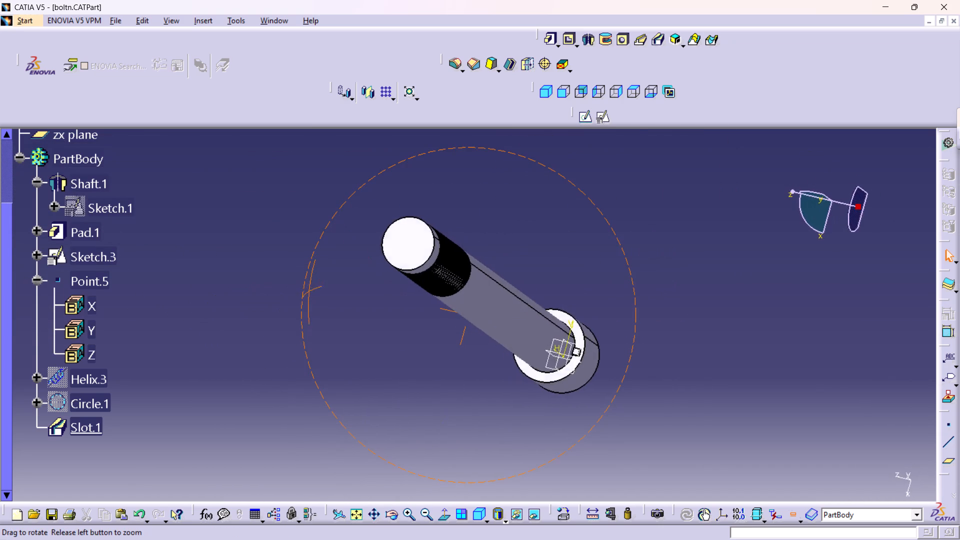
pyautogui.moveTo(259, 285); pyautogui.dragTo(446, 400, button='right')
pyautogui.moveTo(259, 285); pyautogui.dragTo(451, 389, button='middle')
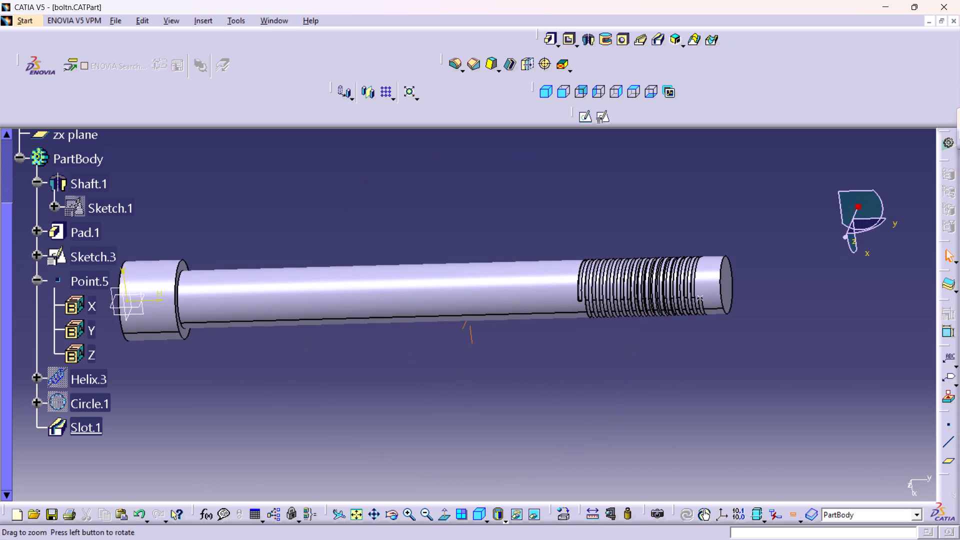
pyautogui.moveTo(475, 348); pyautogui.dragTo(462, 390, button='middle')
pyautogui.moveTo(471, 367); pyautogui.dragTo(459, 413, button='right')
pyautogui.scroll(-1, 459, 415)
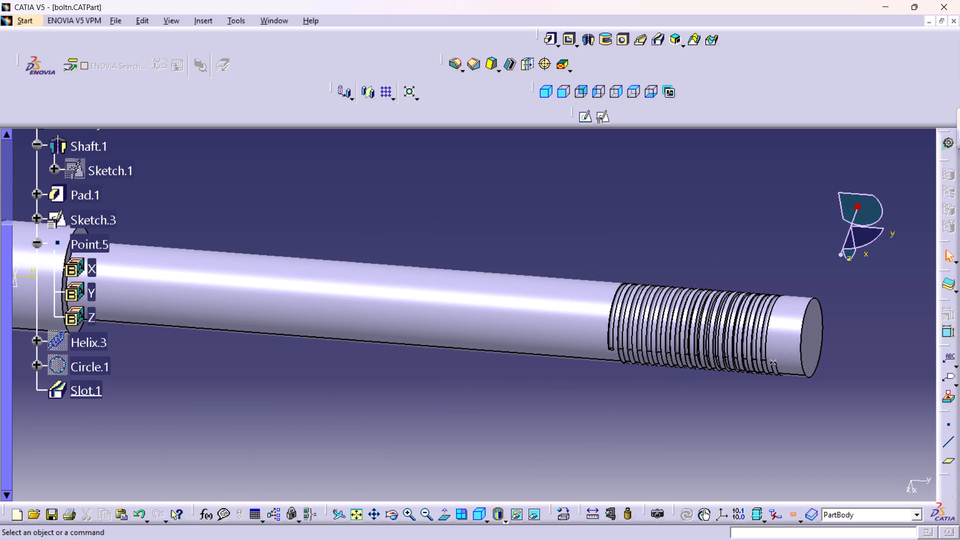
pyautogui.moveTo(562, 259); pyautogui.dragTo(564, 303, button='middle')
pyautogui.rightClick(562, 259)
pyautogui.moveTo(564, 303); pyautogui.dragTo(680, 290, button='middle')
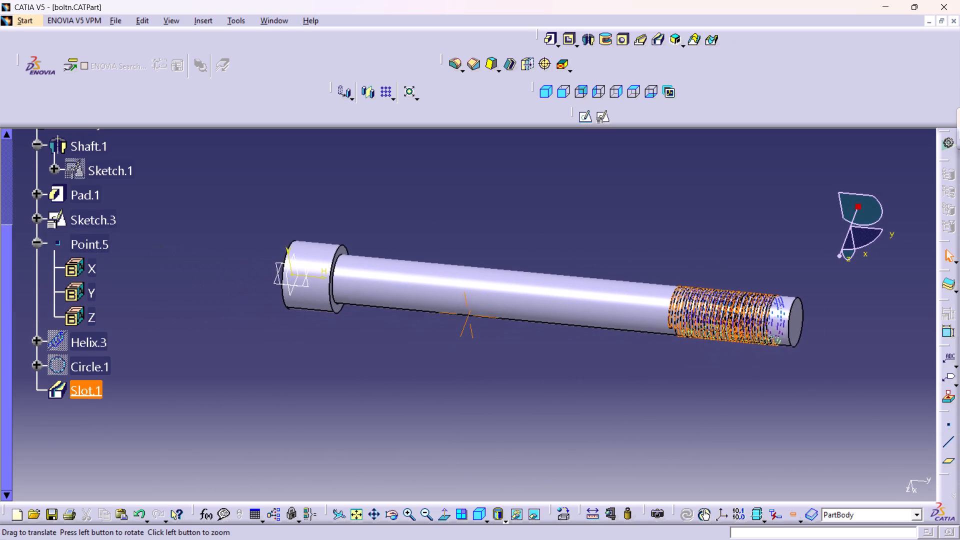
pyautogui.moveTo(680, 290); pyautogui.dragTo(683, 288, button='middle')
pyautogui.click(688, 253)
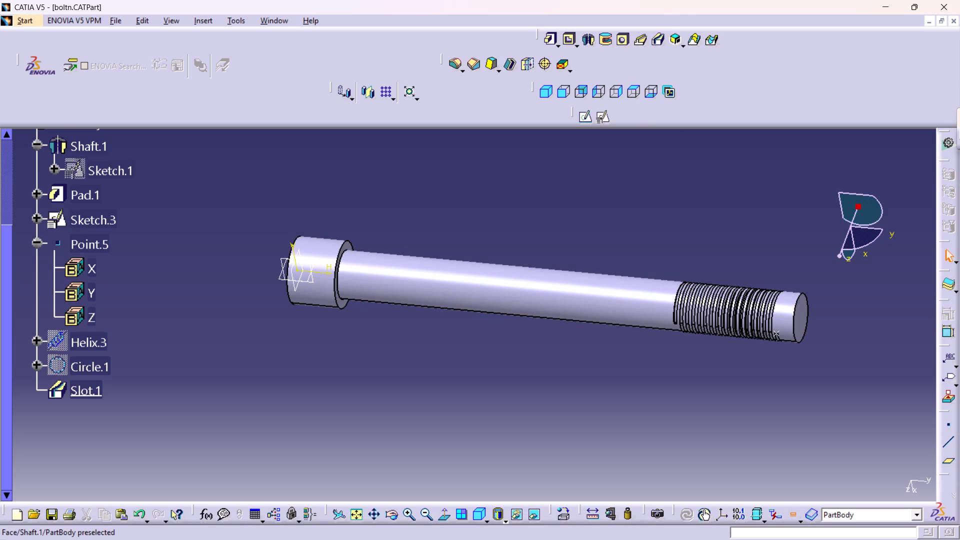
# Set the bolt to the standard isometric view and save the part file.
pyautogui.click(478, 512)
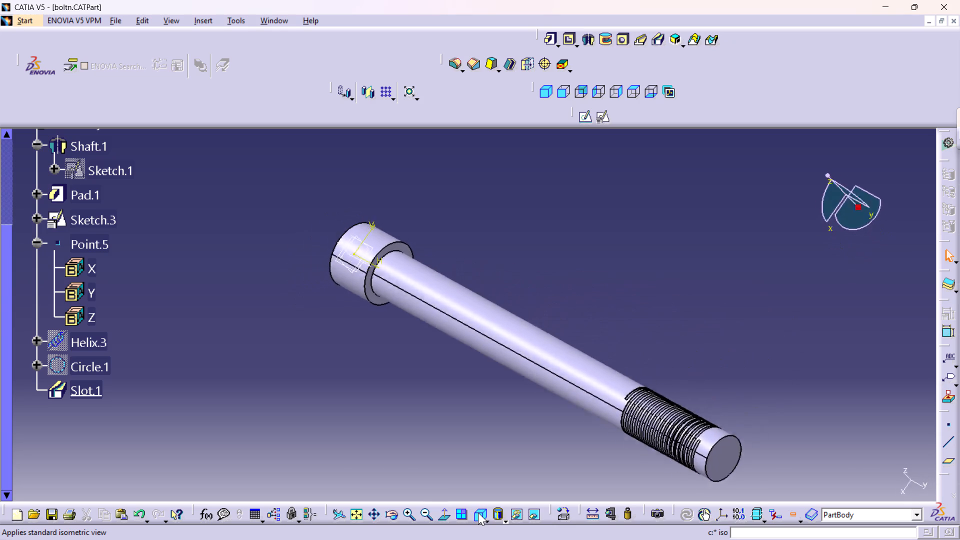
pyautogui.moveTo(526, 456); pyautogui.dragTo(560, 387, button='middle')
pyautogui.moveTo(528, 349); pyautogui.dragTo(528, 348, button='middle')
pyautogui.moveTo(528, 349); pyautogui.dragTo(528, 348, button='right')
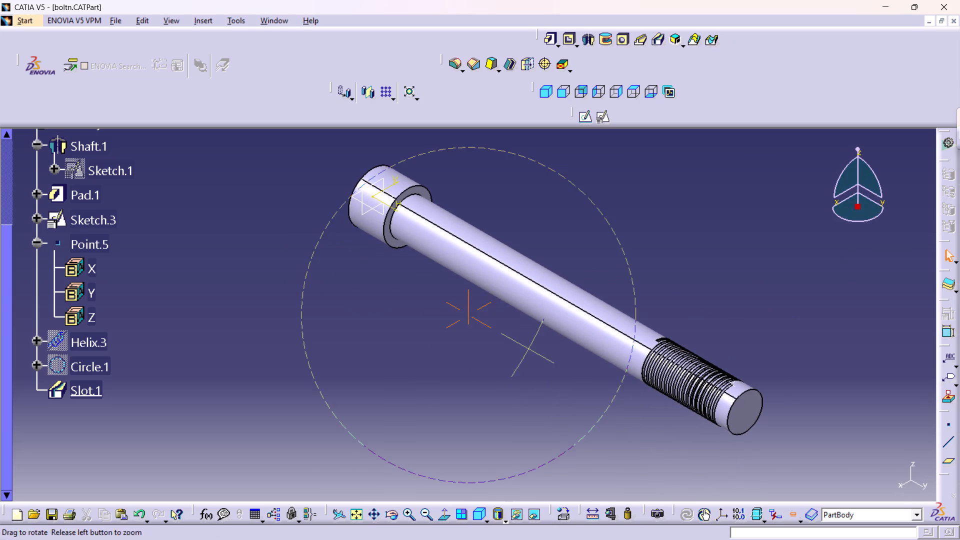
pyautogui.moveTo(528, 348); pyautogui.dragTo(534, 281, button='right')
pyautogui.moveTo(528, 348); pyautogui.dragTo(534, 281, button='middle')
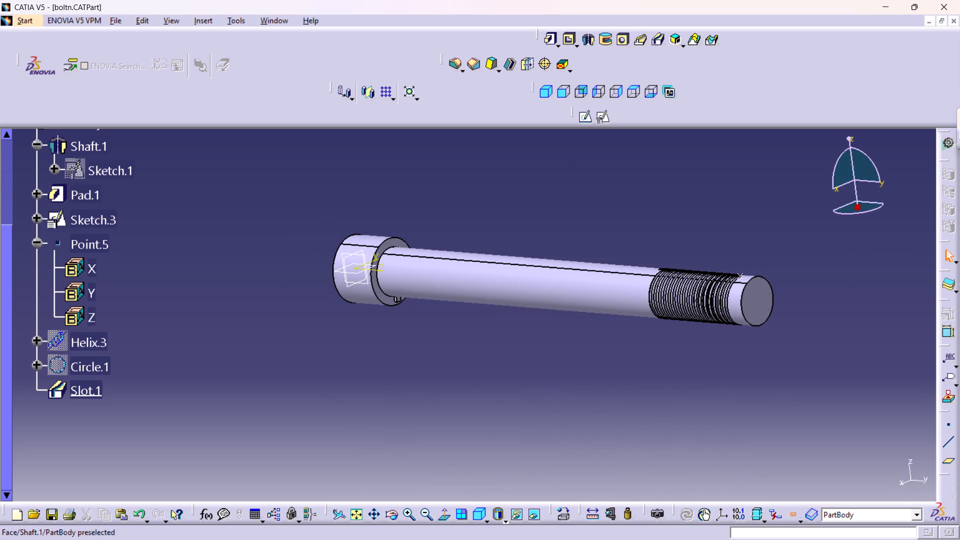
pyautogui.click(478, 516)
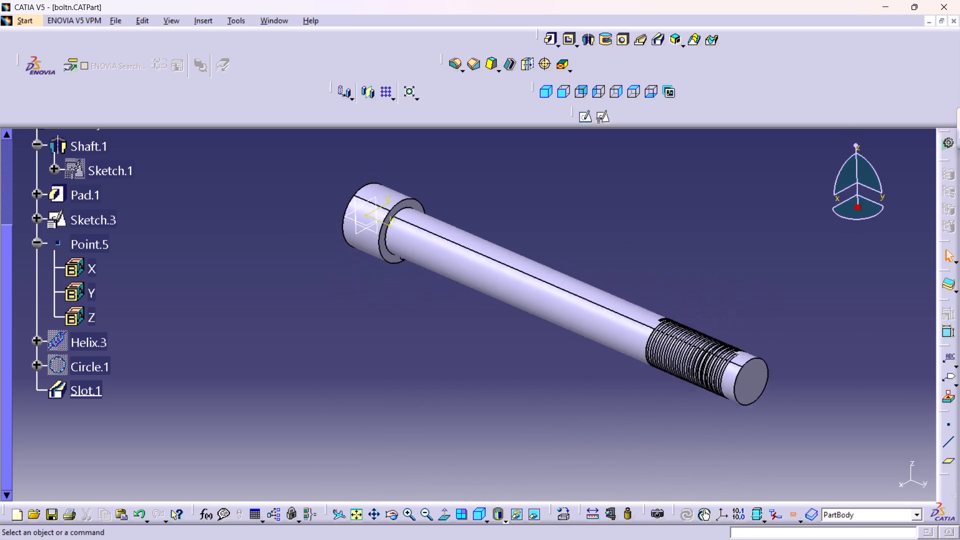
pyautogui.moveTo(627, 265); pyautogui.dragTo(641, 307, button='middle')
pyautogui.rightClick(637, 294)
pyautogui.hotkey('ctrl', 's')
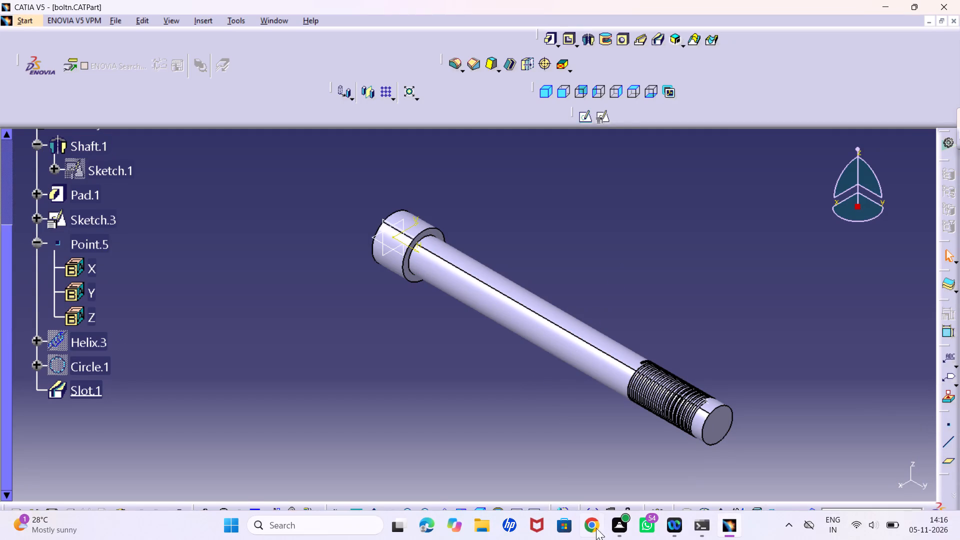
# Apply the Iron material from the Metal family of the default material catalog to the bolt's PartBody.
pyautogui.click(563, 506)
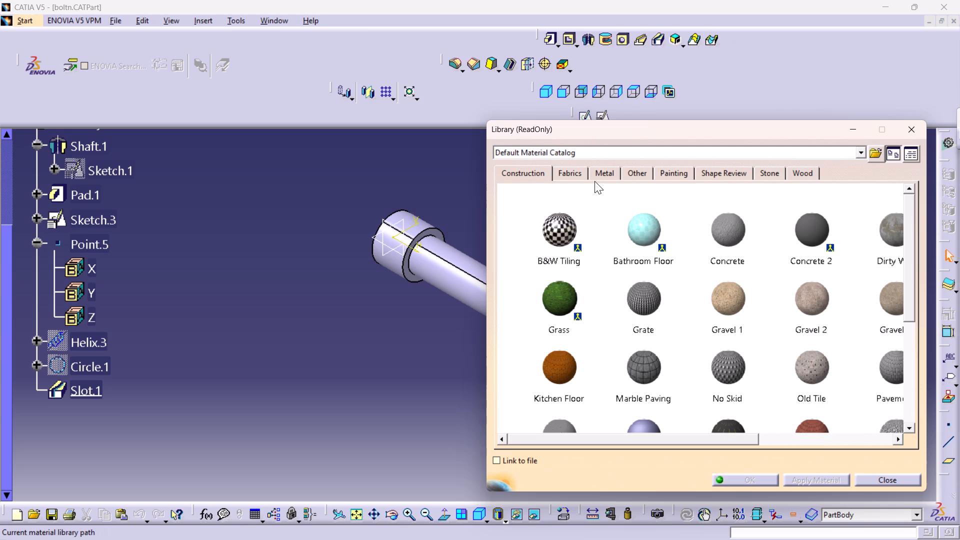
pyautogui.click(607, 172)
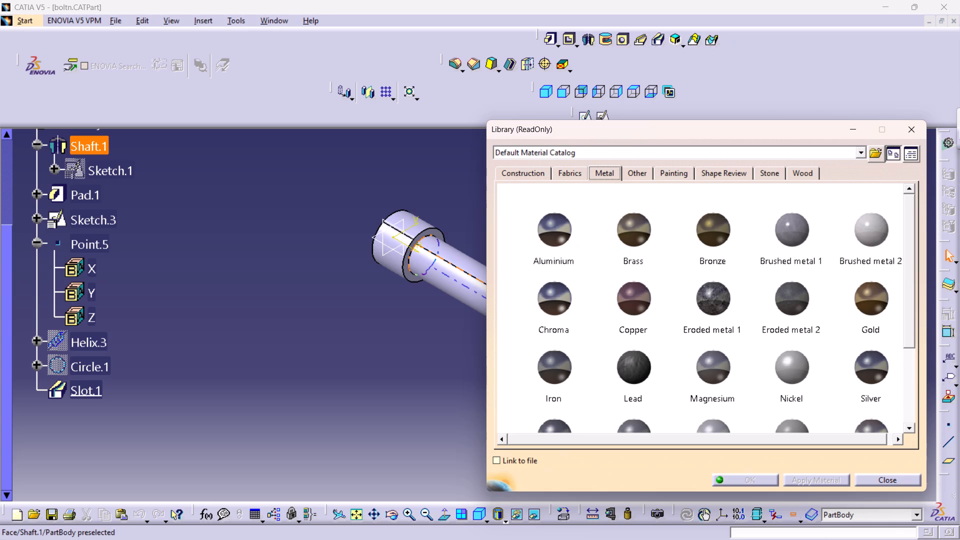
pyautogui.scroll(-2, 561, 346)
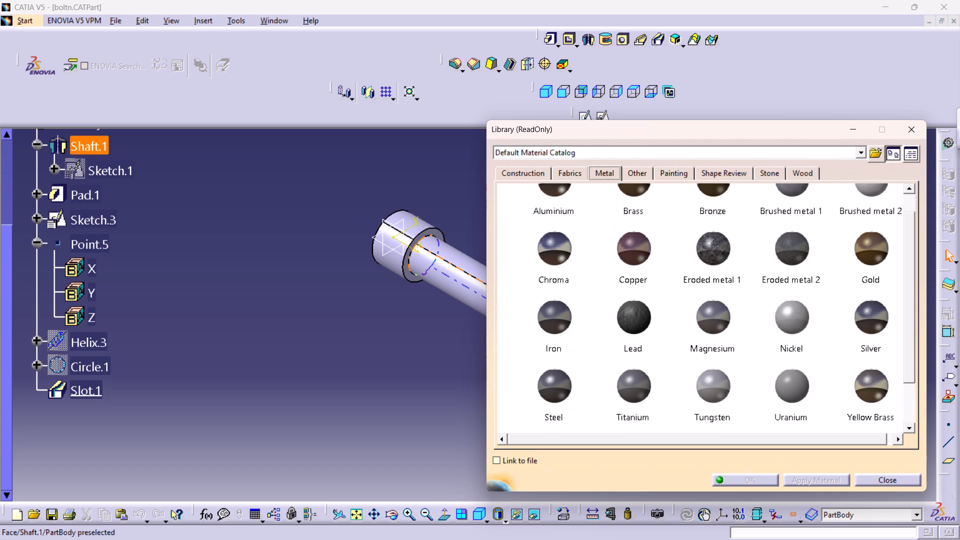
pyautogui.scroll(-1, 717, 270)
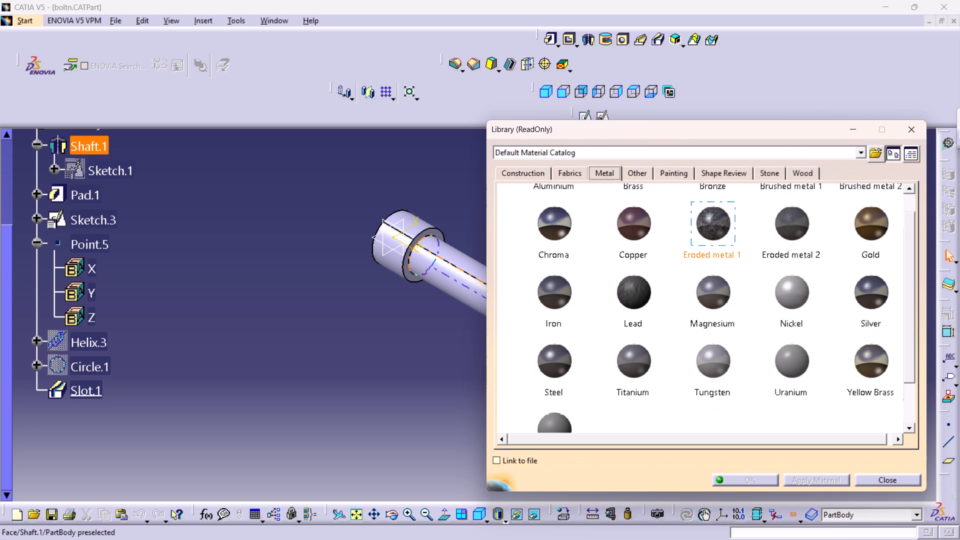
pyautogui.click(558, 294)
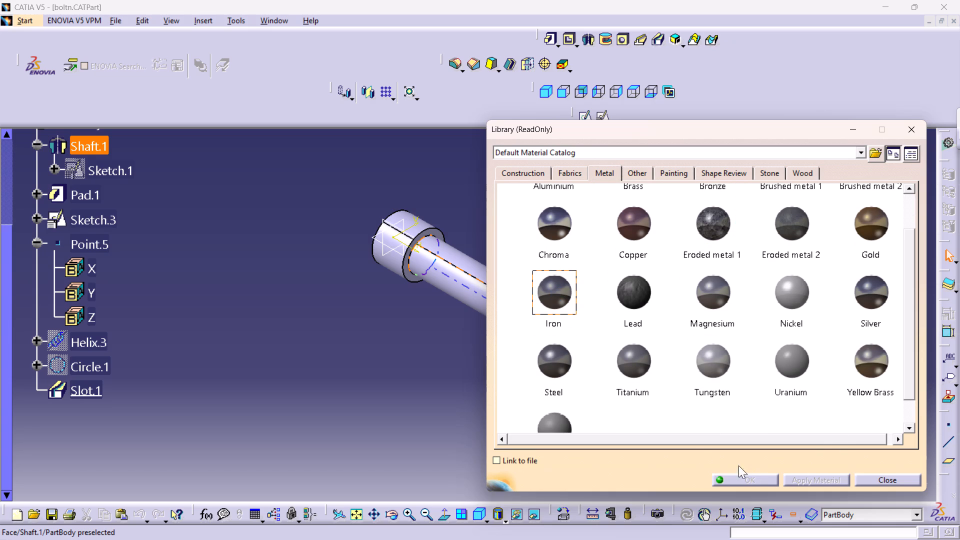
pyautogui.moveTo(543, 292); pyautogui.dragTo(428, 273)
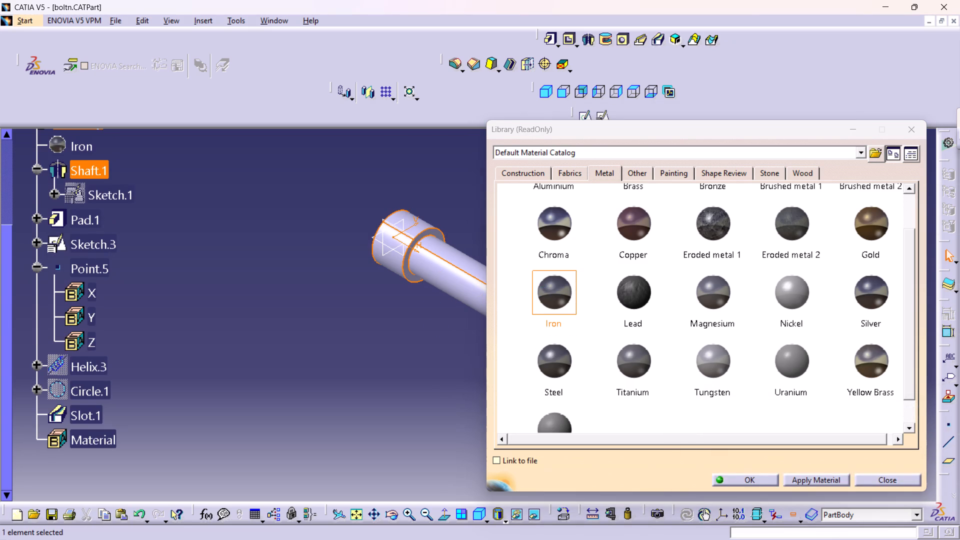
pyautogui.click(431, 346)
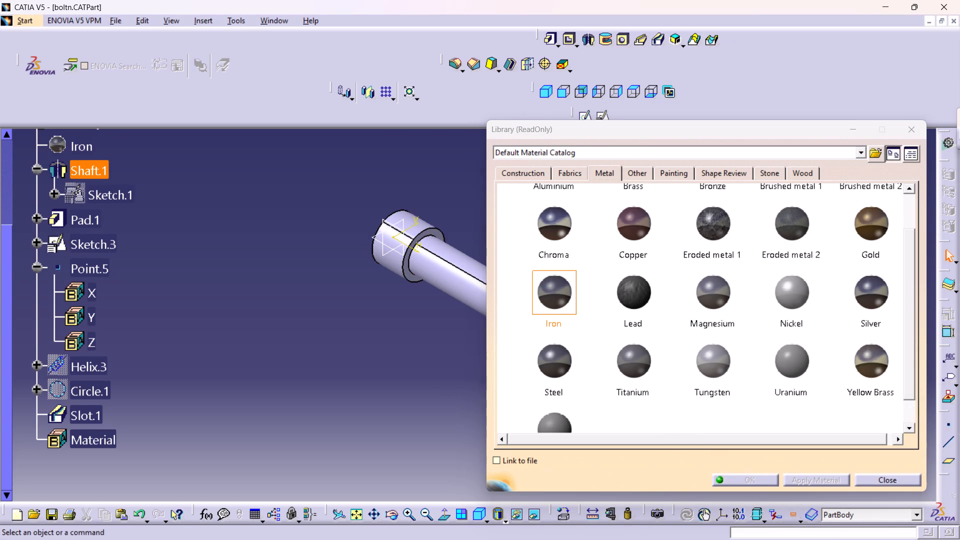
pyautogui.scroll(3, 769, 270)
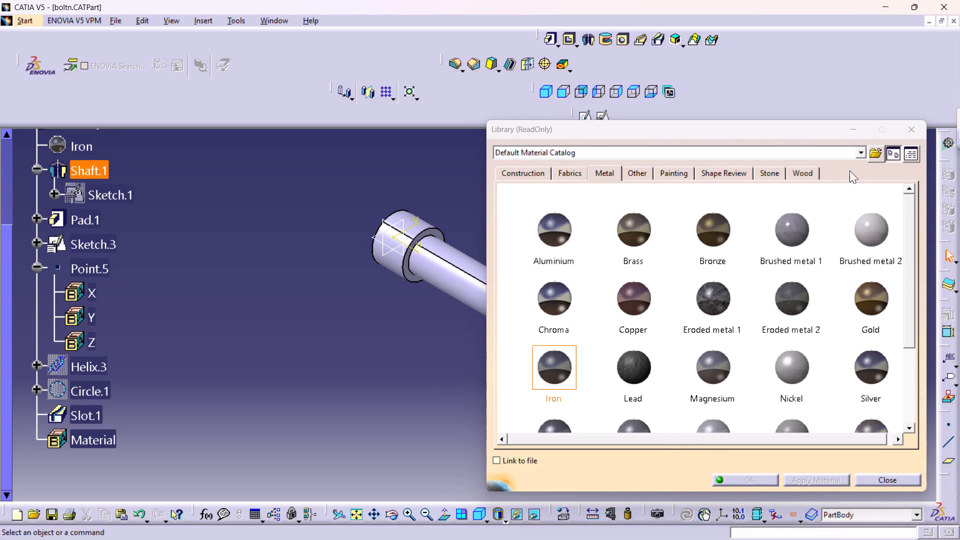
pyautogui.click(919, 124)
# Save the bolt part file with its Iron material.
pyautogui.moveTo(738, 373); pyautogui.dragTo(686, 360, button='middle')
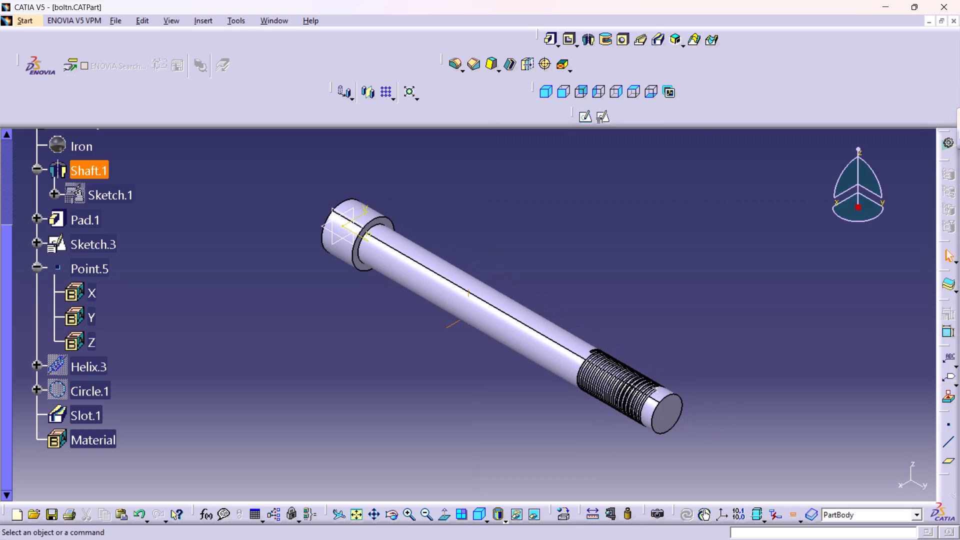
pyautogui.hotkey('ctrl', 's')
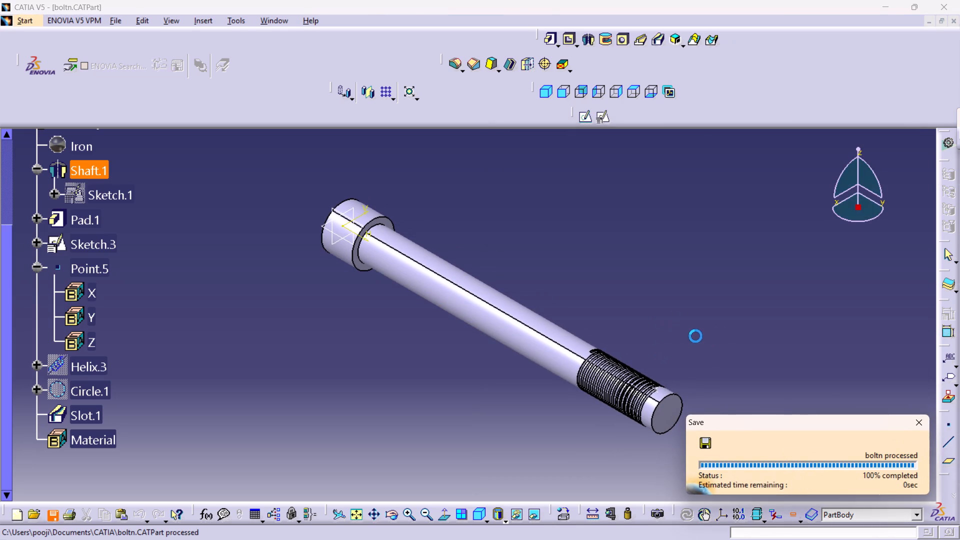
# Print the whole bolt view, fitted in page, with Microsoft Print to PDF and save it as boltn in the CATIA folder.
pyautogui.moveTo(640, 332); pyautogui.dragTo(653, 357, button='middle')
pyautogui.rightClick(640, 332)
pyautogui.moveTo(656, 328); pyautogui.dragTo(633, 339, button='middle')
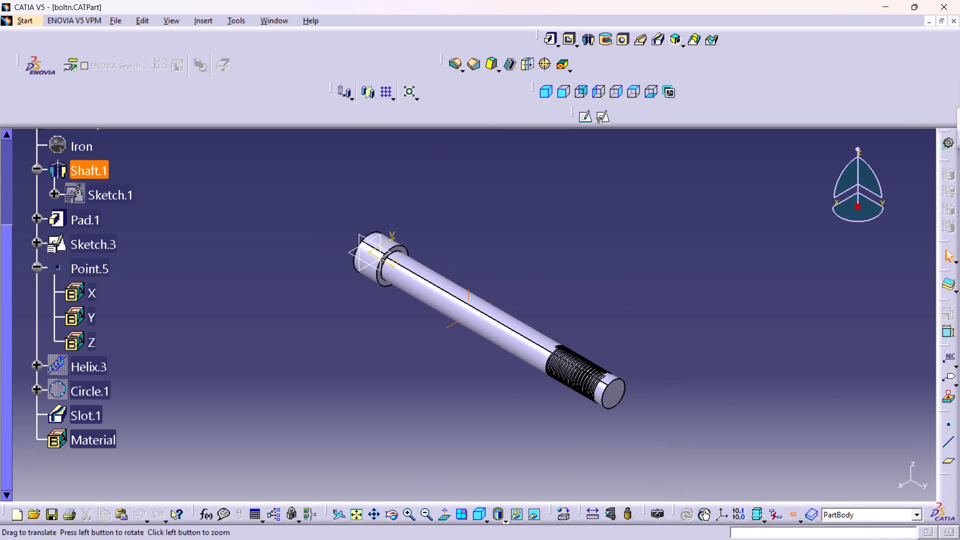
pyautogui.moveTo(633, 339); pyautogui.dragTo(633, 339, button='middle')
pyautogui.hotkey('ctrl', 'p')
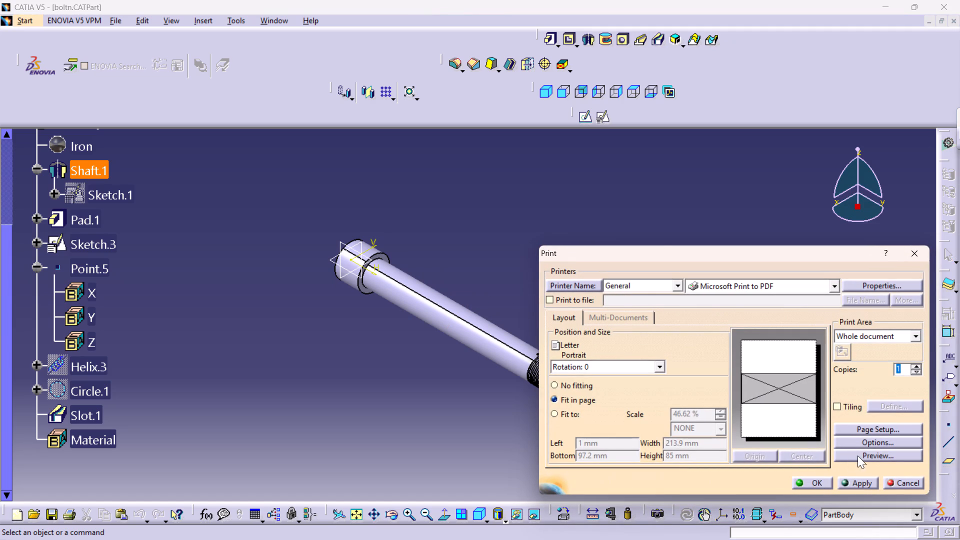
pyautogui.click(809, 481)
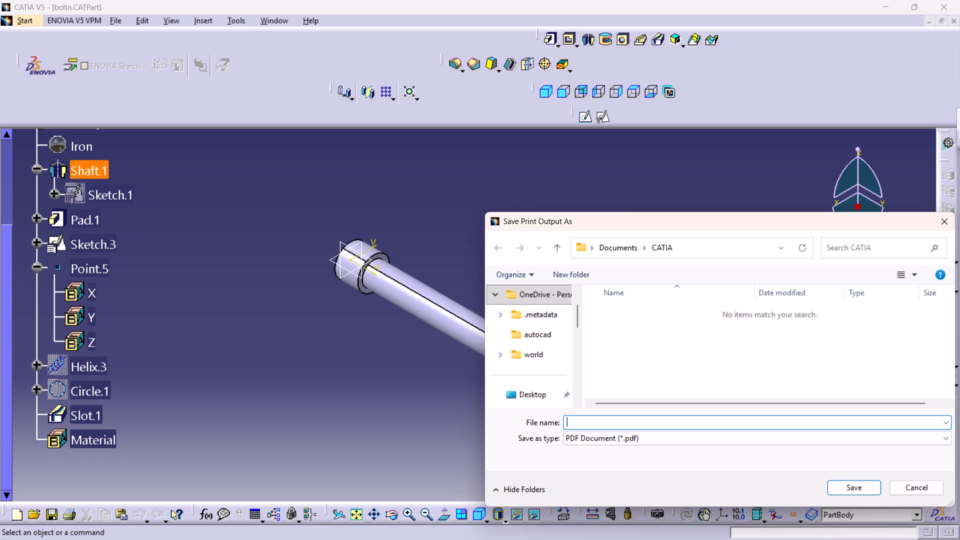
pyautogui.press('g')
pyautogui.press('BackSpace')
pyautogui.write('bolt')
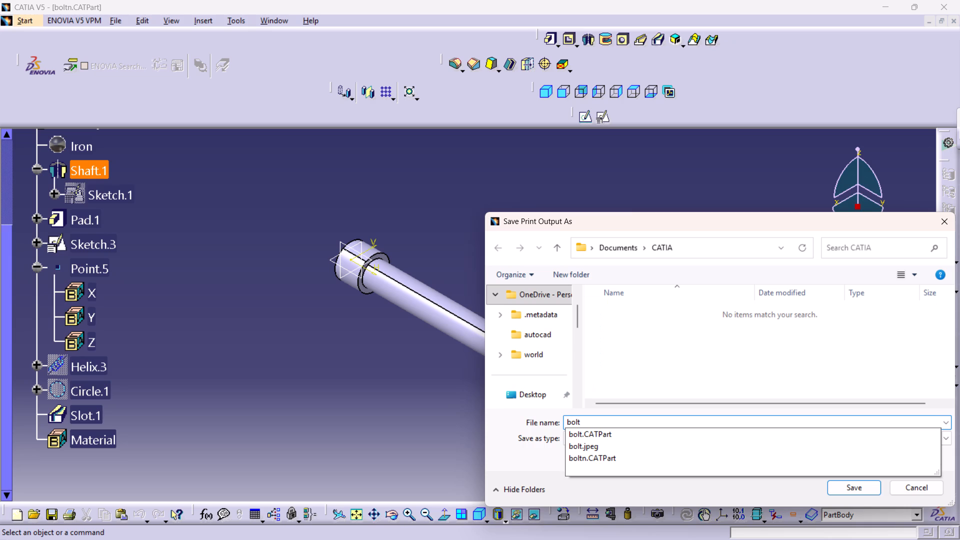
pyautogui.press('n')
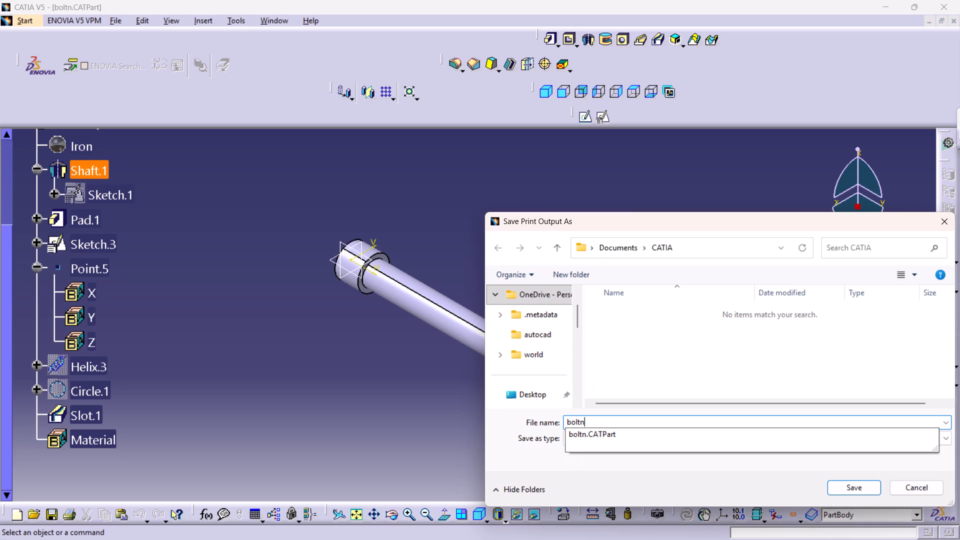
pyautogui.click(848, 488)
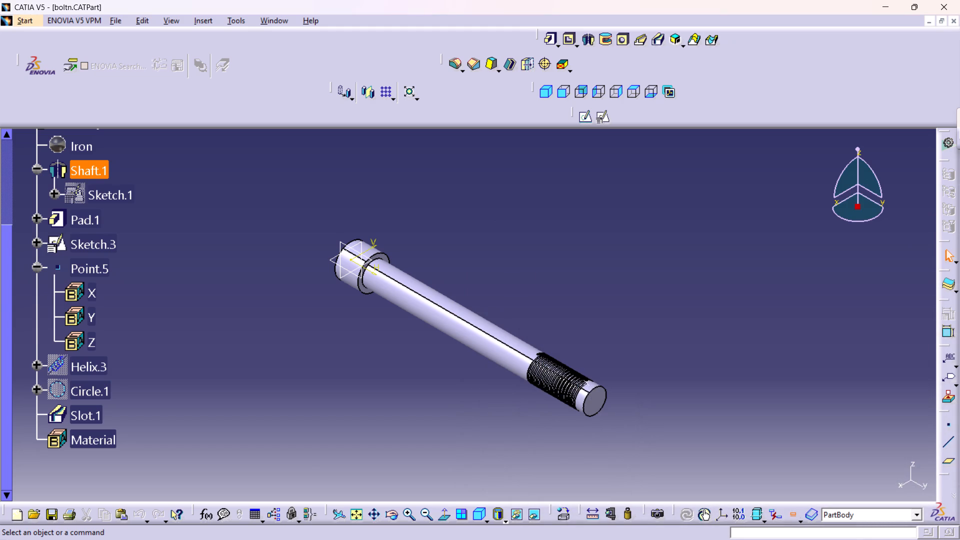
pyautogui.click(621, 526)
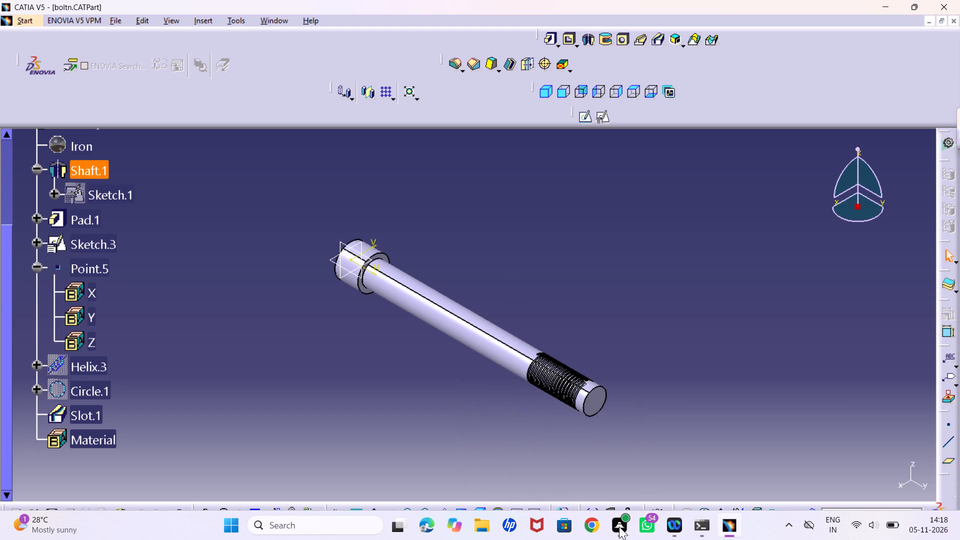